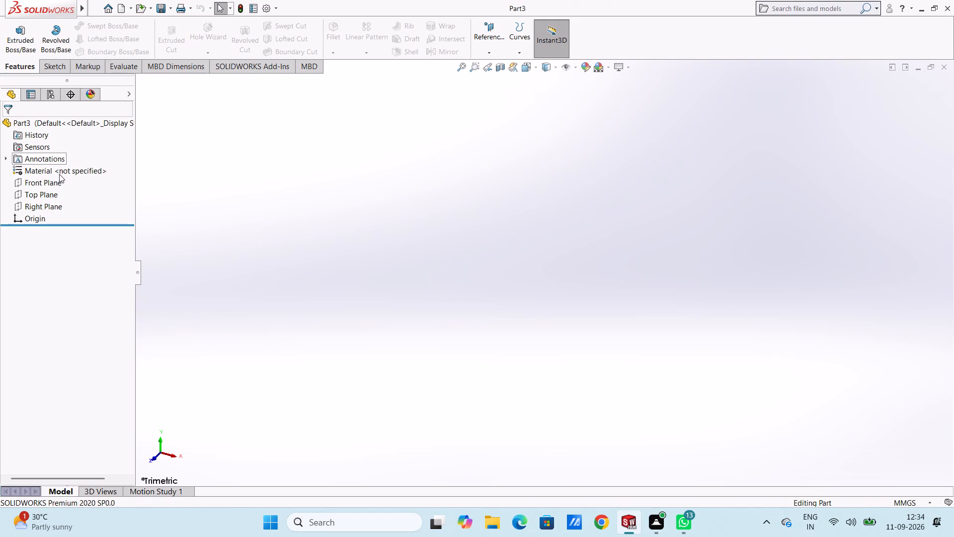
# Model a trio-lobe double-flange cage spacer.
# Start a sketch on the Top Plane and draw a circle of radius 37.5 mm centred on the origin.
pyautogui.click(47, 190)
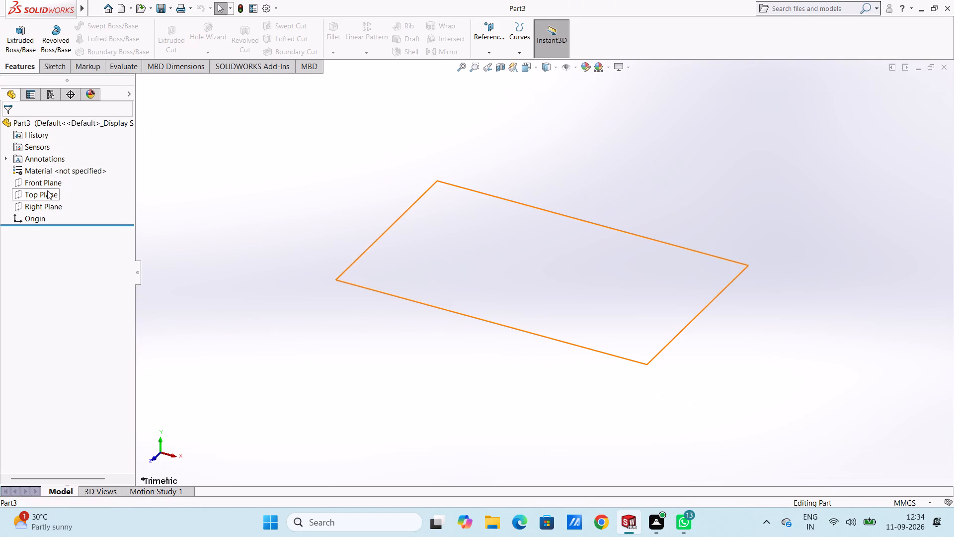
pyautogui.click(60, 178)
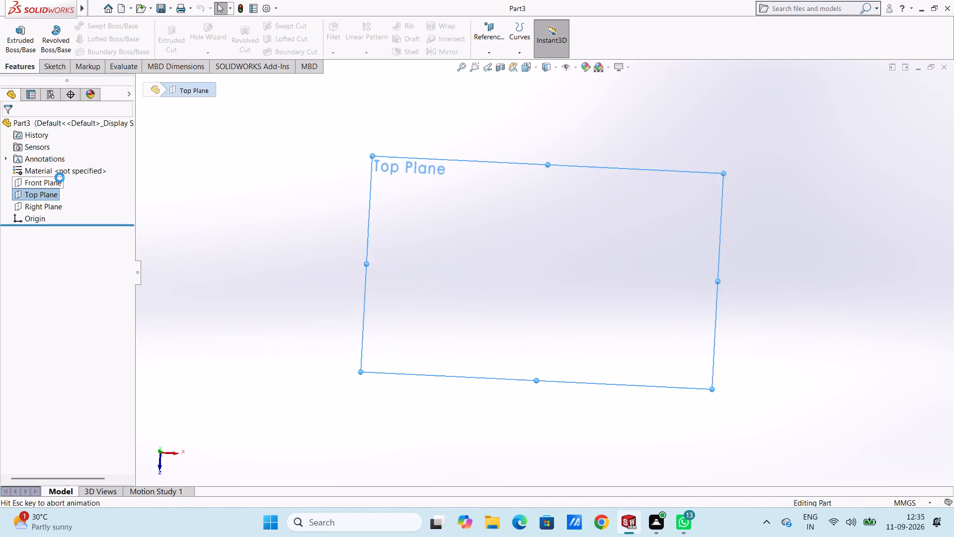
pyautogui.click(267, 221)
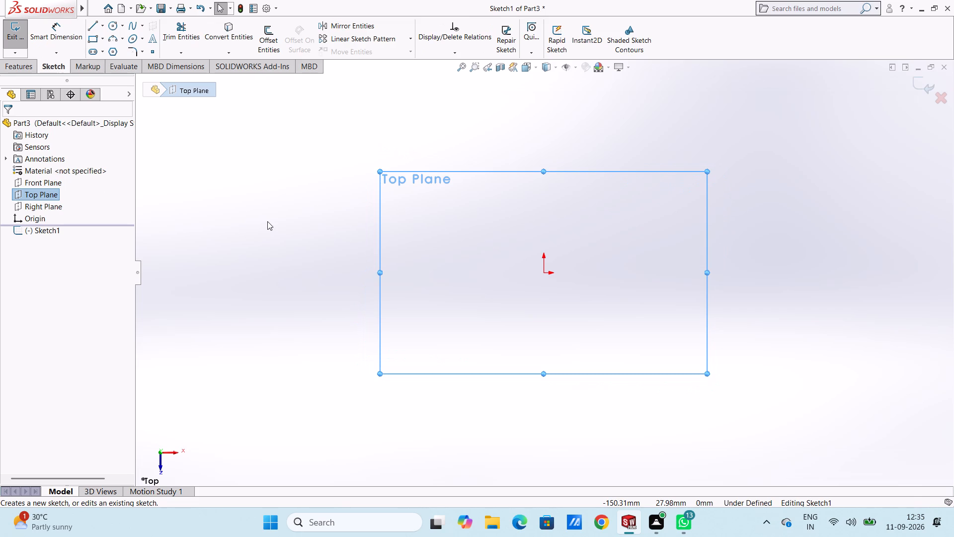
pyautogui.click(112, 24)
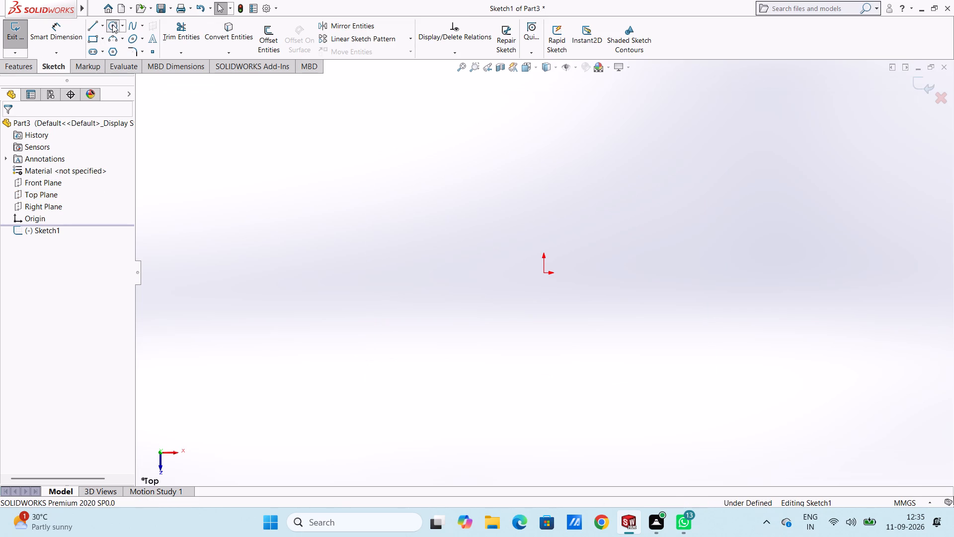
pyautogui.click(544, 273)
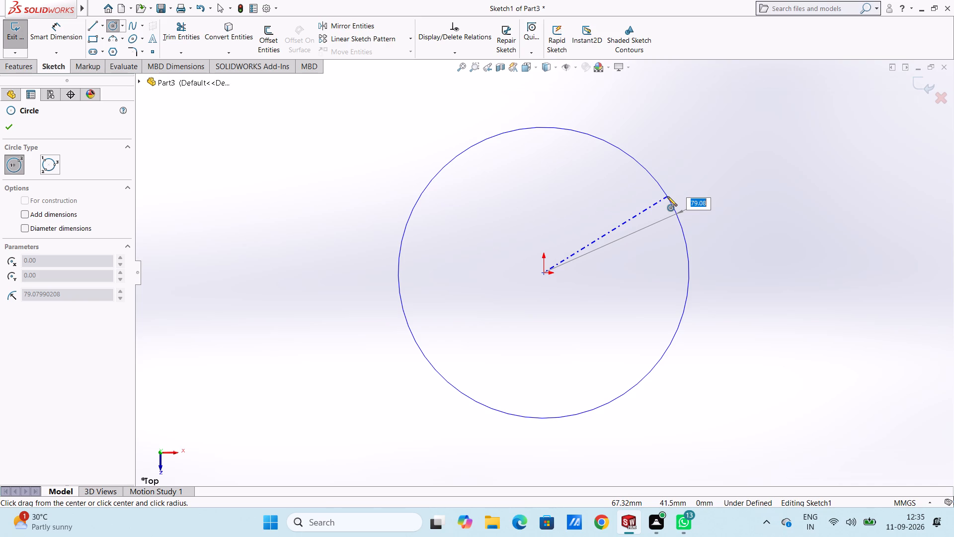
pyautogui.write('37.5')
pyautogui.press('Return')
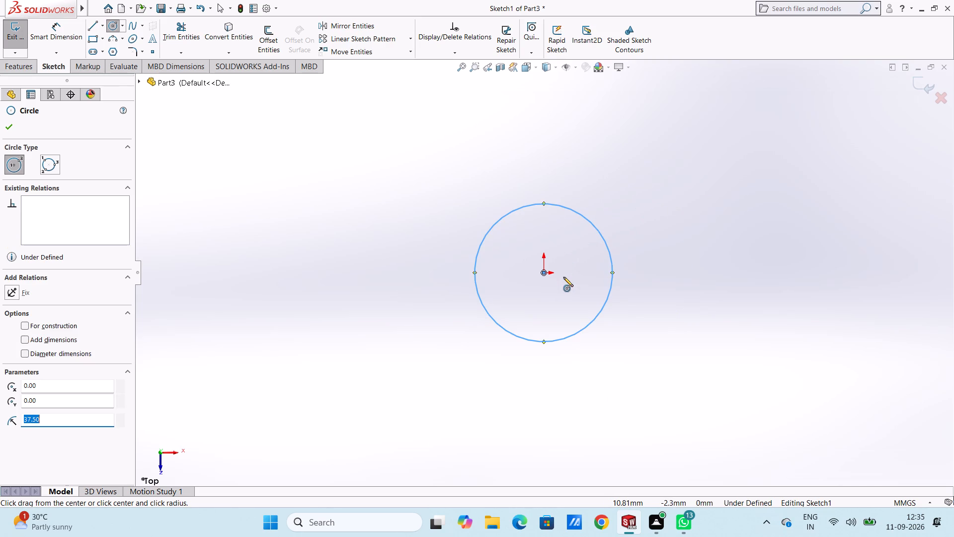
# Add two concentric circles of radius 30 mm and 25 mm centred on the origin inside the first circle.
pyautogui.keyDown('ctrl'); pyautogui.scroll(-2, 563, 277); pyautogui.keyUp('ctrl')
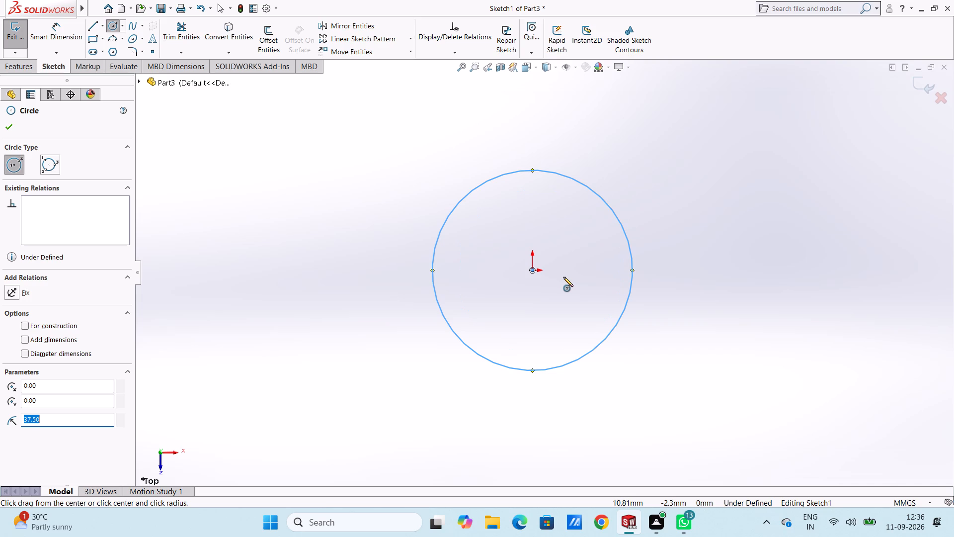
pyautogui.click(531, 270)
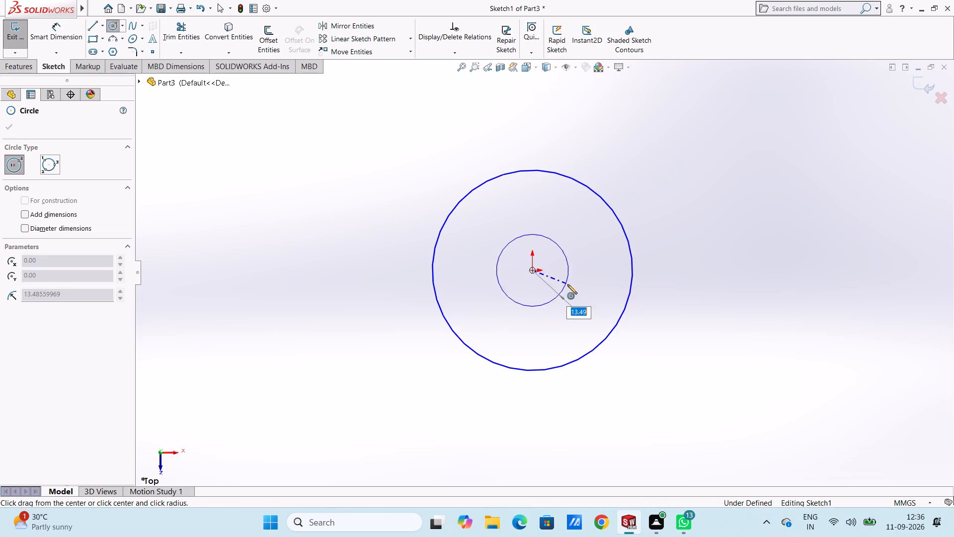
pyautogui.write('30')
pyautogui.press('Return')
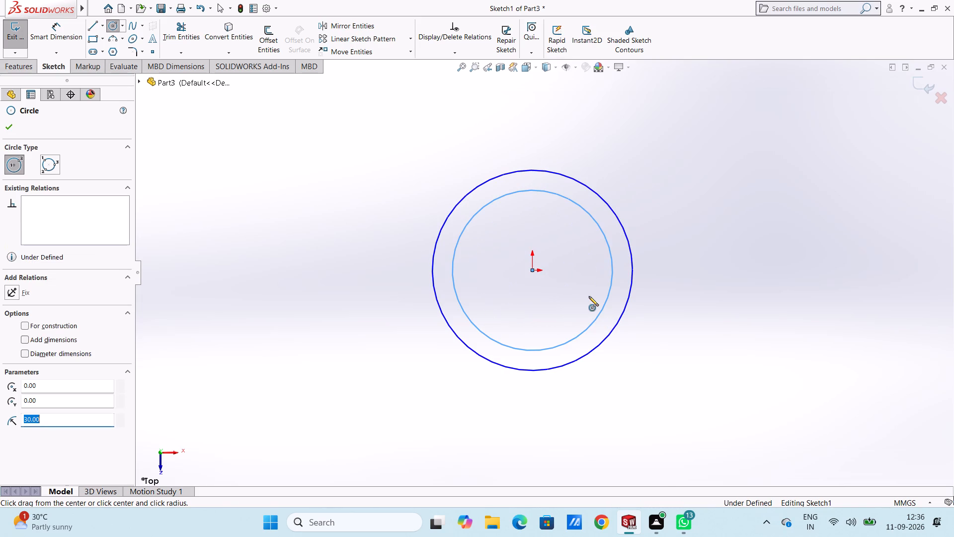
pyautogui.click(533, 270)
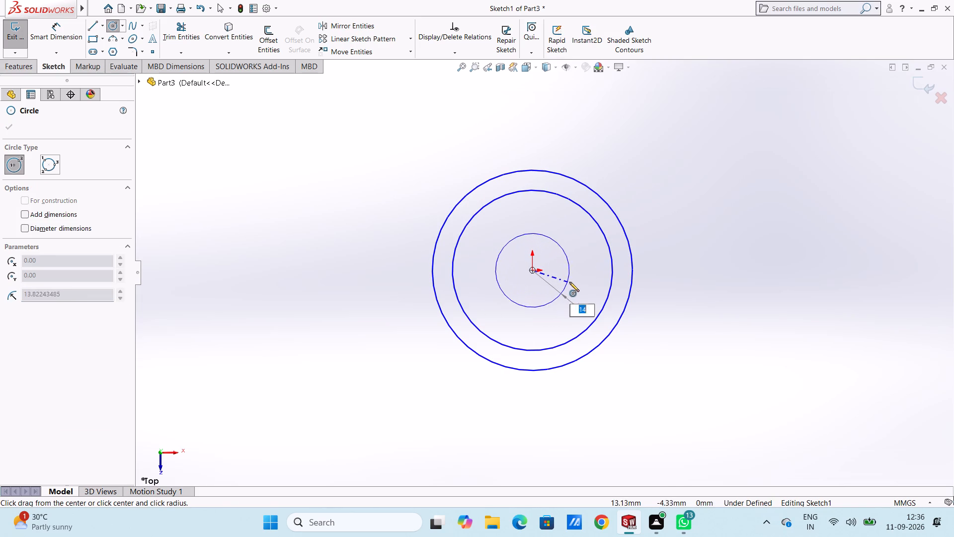
pyautogui.write('25')
pyautogui.press('Return')
pyautogui.press('Escape')
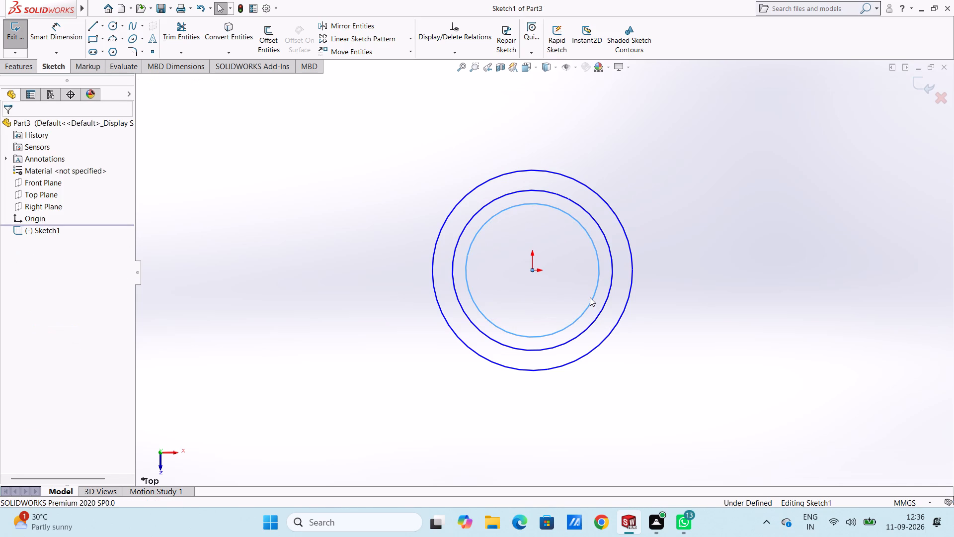
pyautogui.click(366, 268)
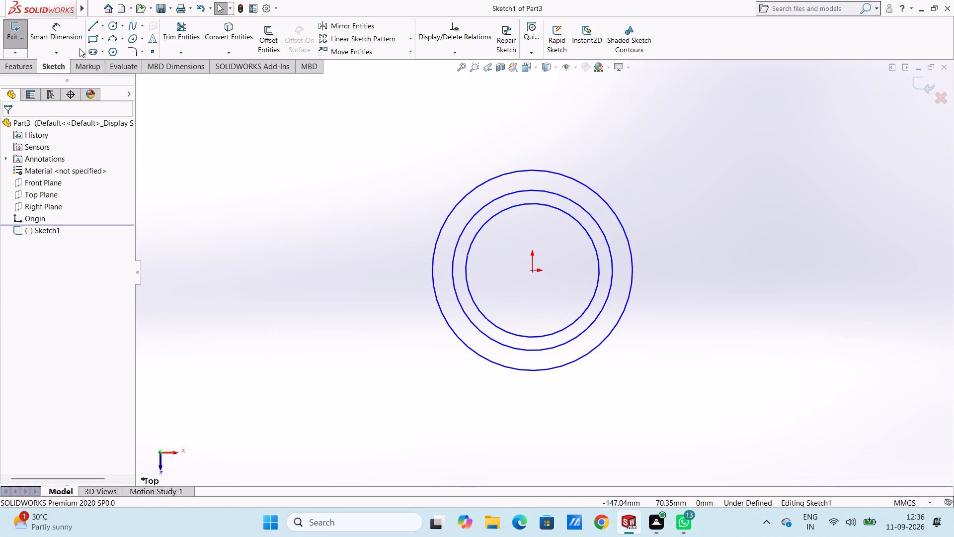
# Add diameter dimensions of 75, 60 and 50 mm to the three concentric circles, from outermost to innermost.
pyautogui.click(67, 35)
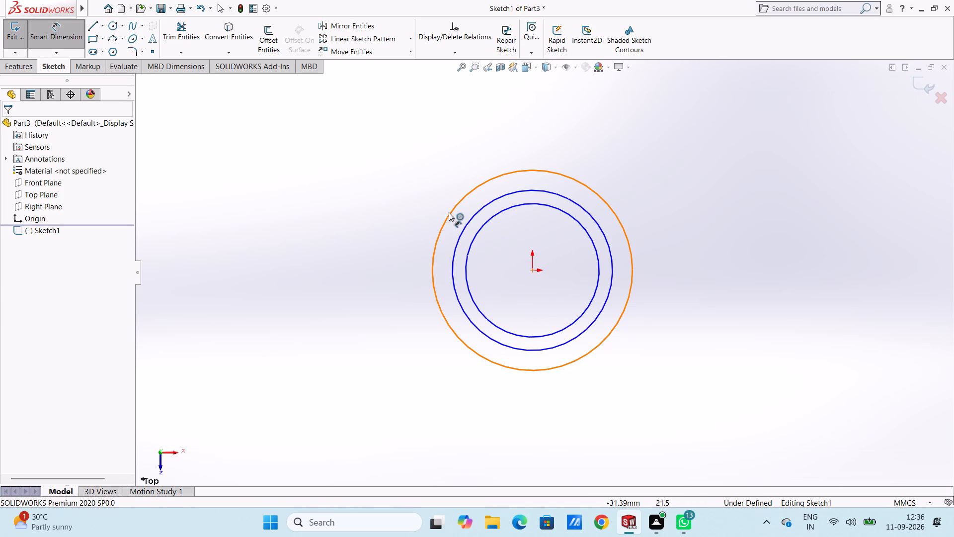
pyautogui.click(449, 212)
pyautogui.click(293, 149)
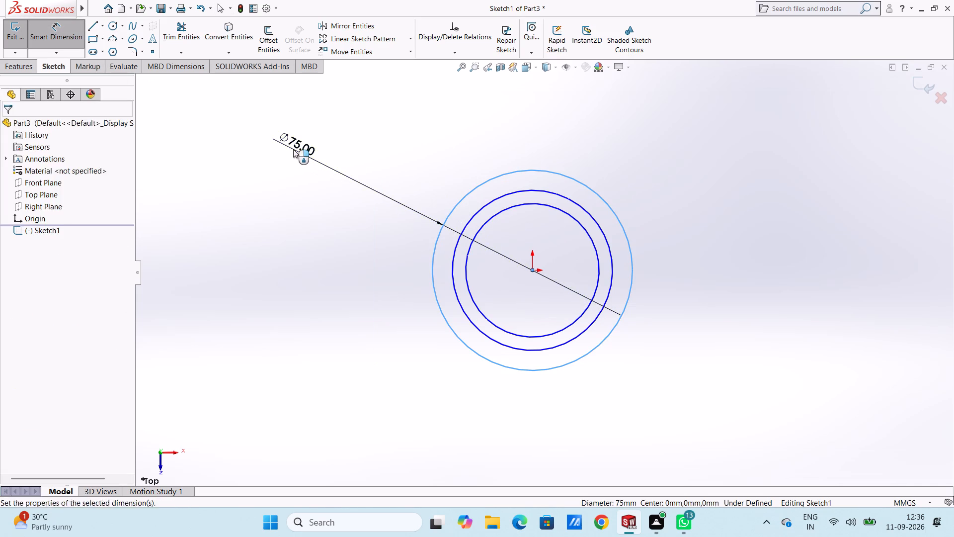
pyautogui.press('Return')
pyautogui.click(314, 209)
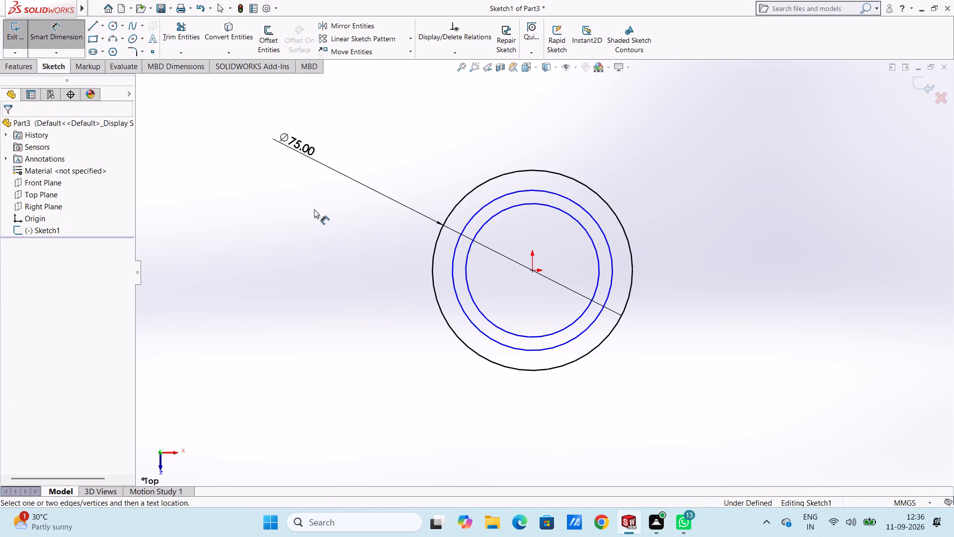
pyautogui.click(453, 256)
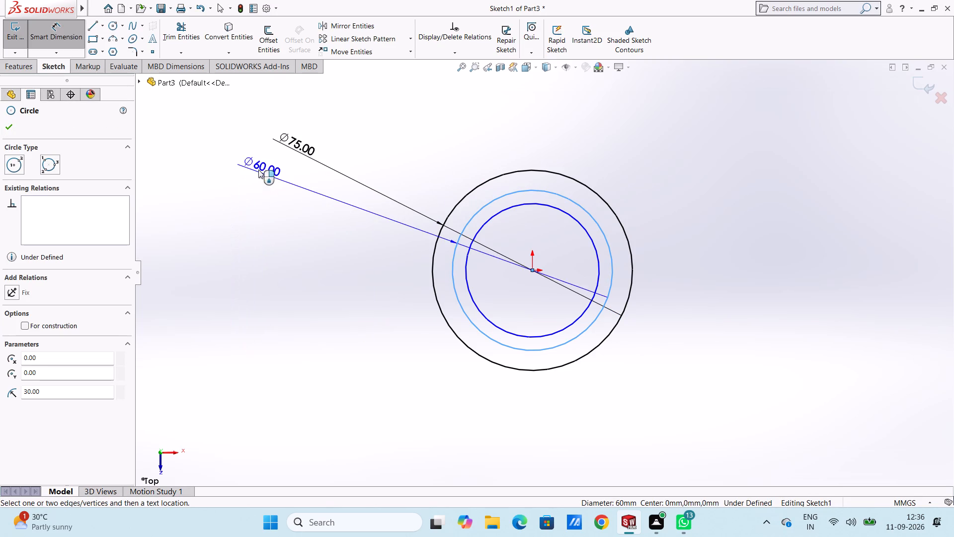
pyautogui.click(244, 161)
pyautogui.press('Return')
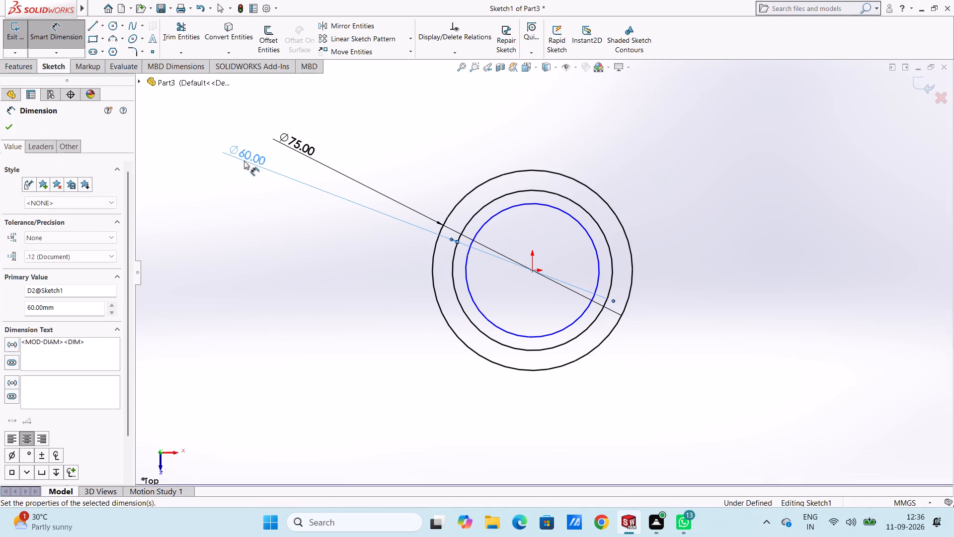
pyautogui.click(284, 216)
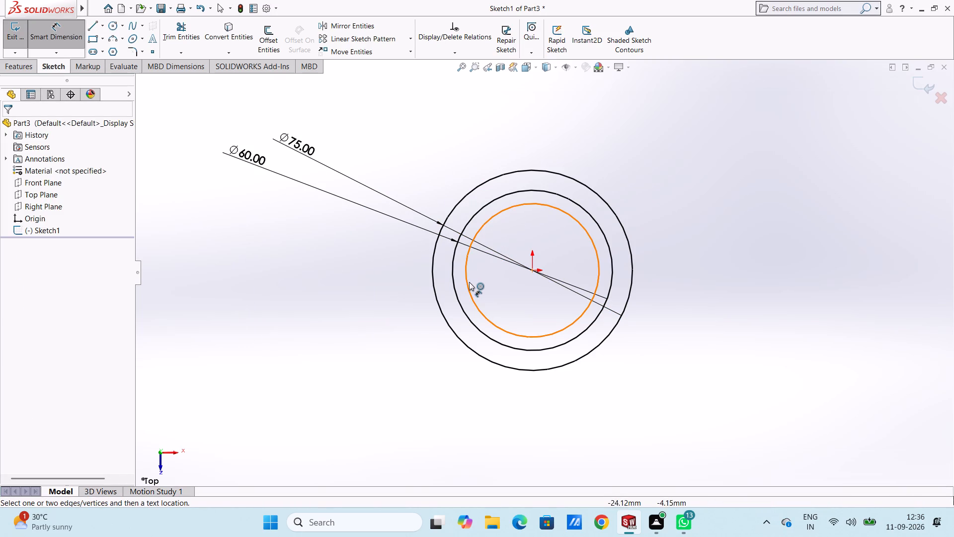
pyautogui.click(468, 283)
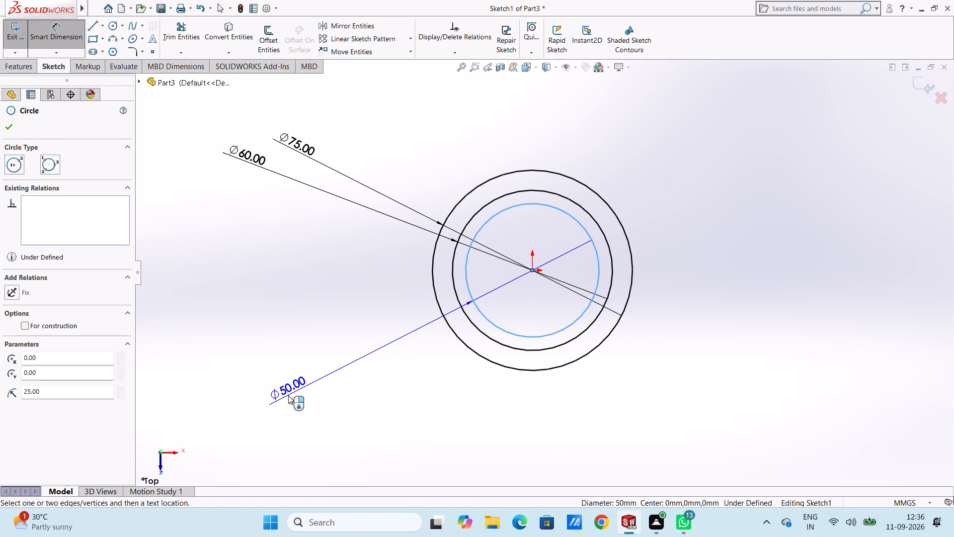
pyautogui.click(288, 395)
pyautogui.press('Return')
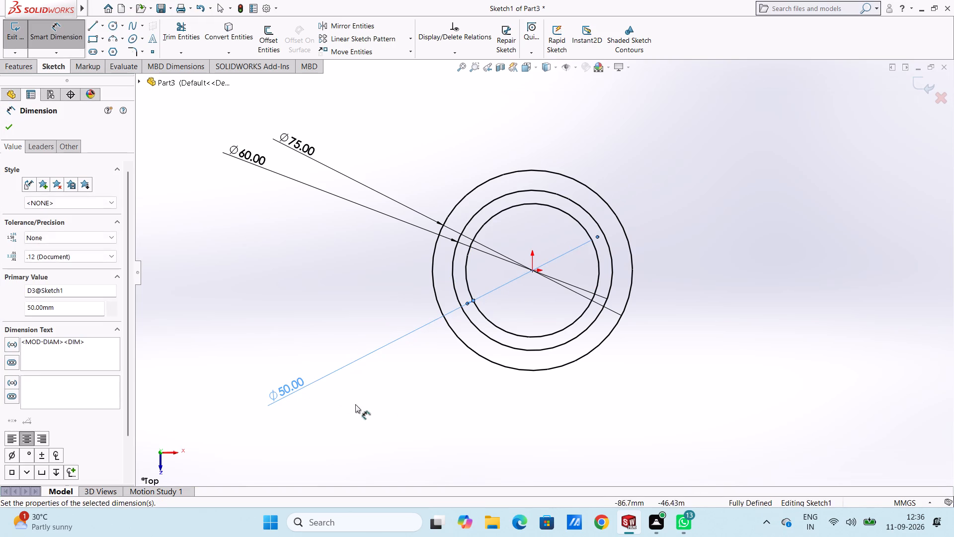
pyautogui.click(396, 415)
pyautogui.press('Escape')
pyautogui.press('Escape')
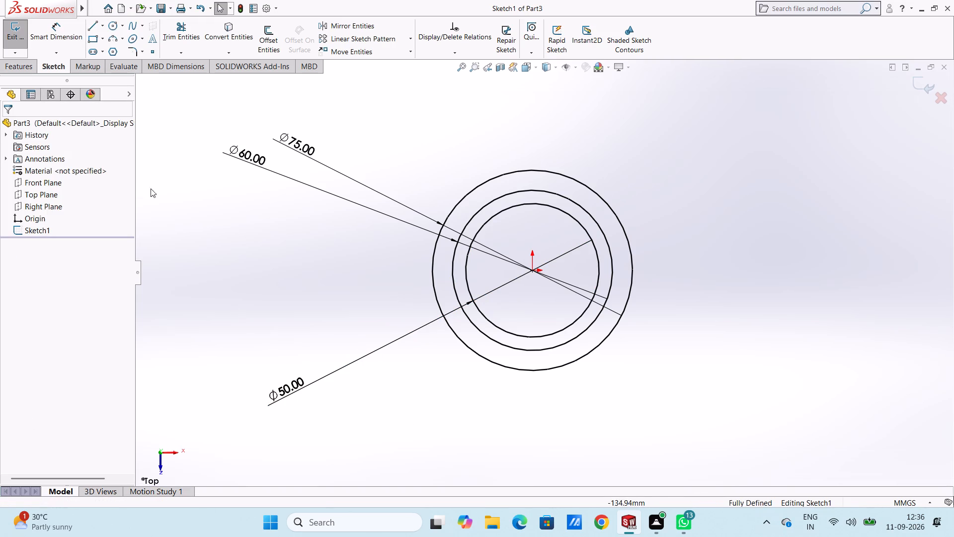
# Sketch two concentric circles of radius 8 mm and 5 mm centred on the outer circle's left quadrant point.
pyautogui.click(115, 27)
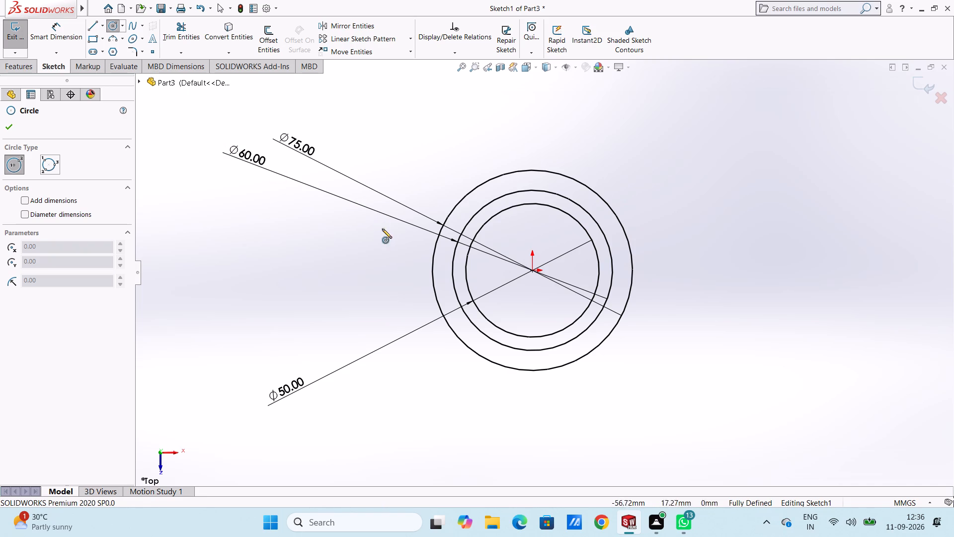
pyautogui.click(432, 270)
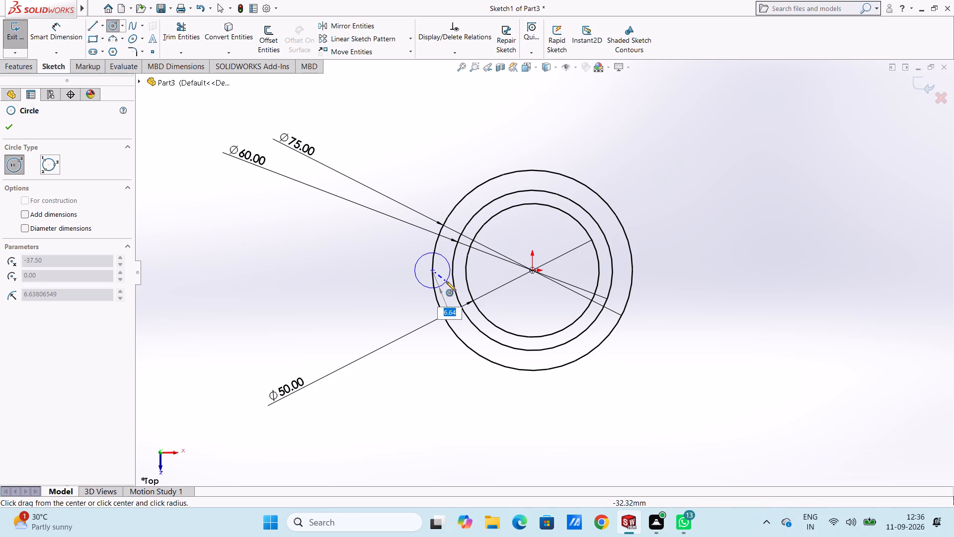
pyautogui.press('8')
pyautogui.press('Return')
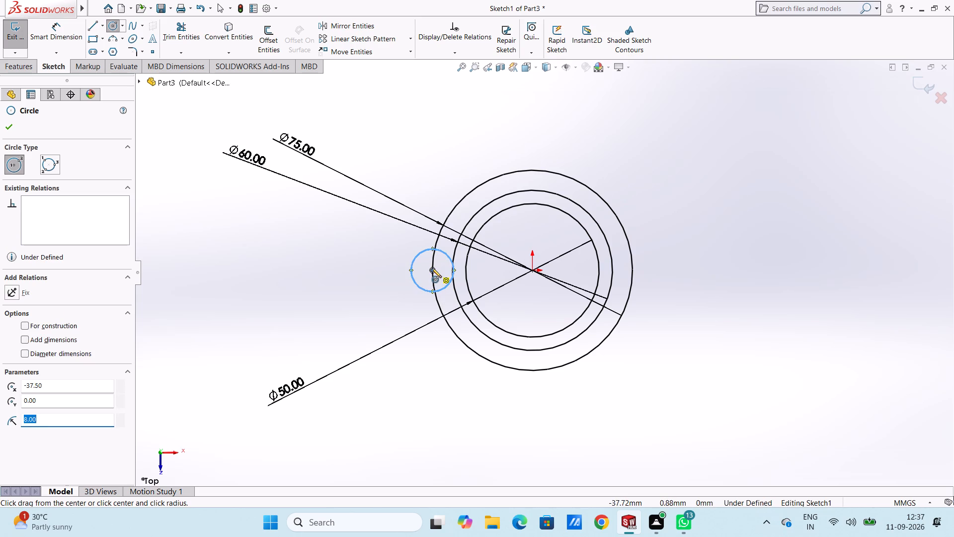
pyautogui.click(432, 268)
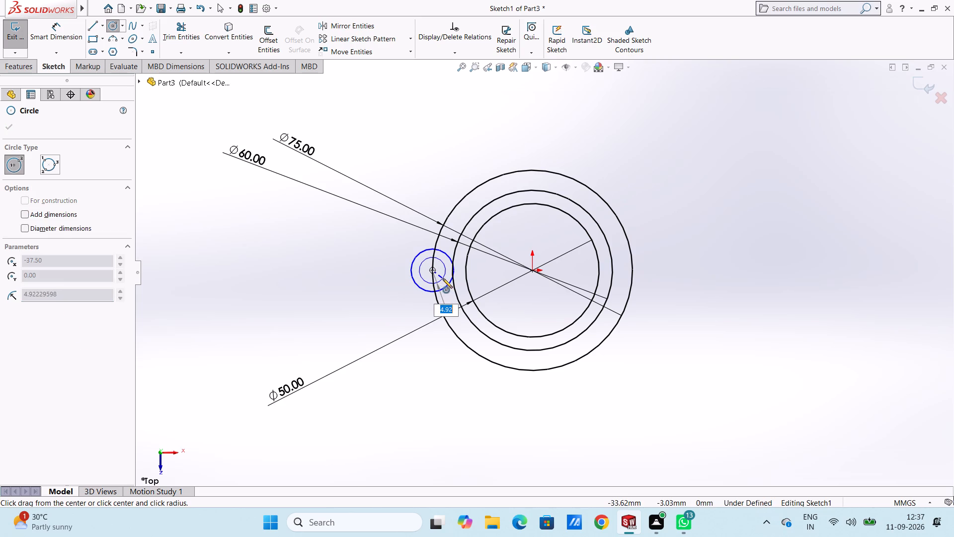
pyautogui.press('5')
pyautogui.press('Return')
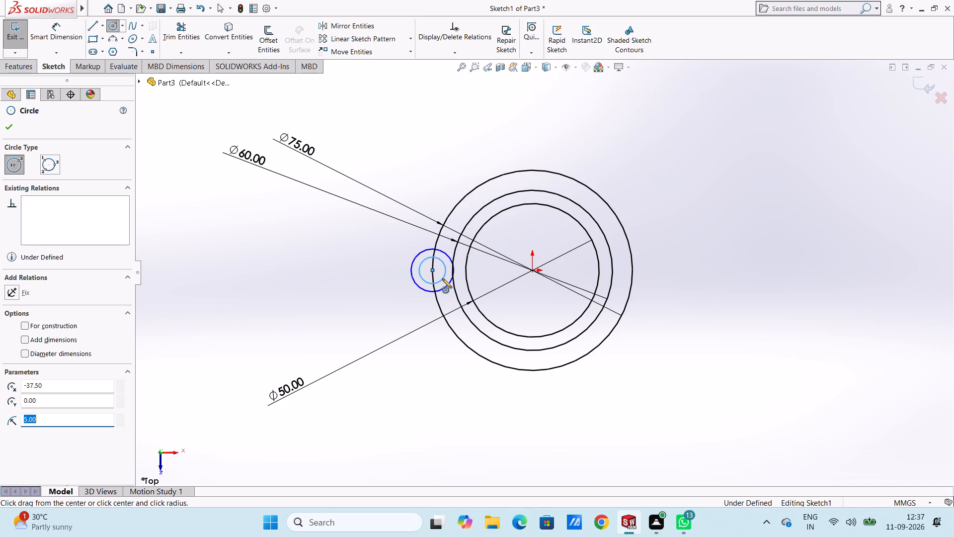
pyautogui.press('Escape')
pyautogui.press('Escape')
pyautogui.press('Escape')
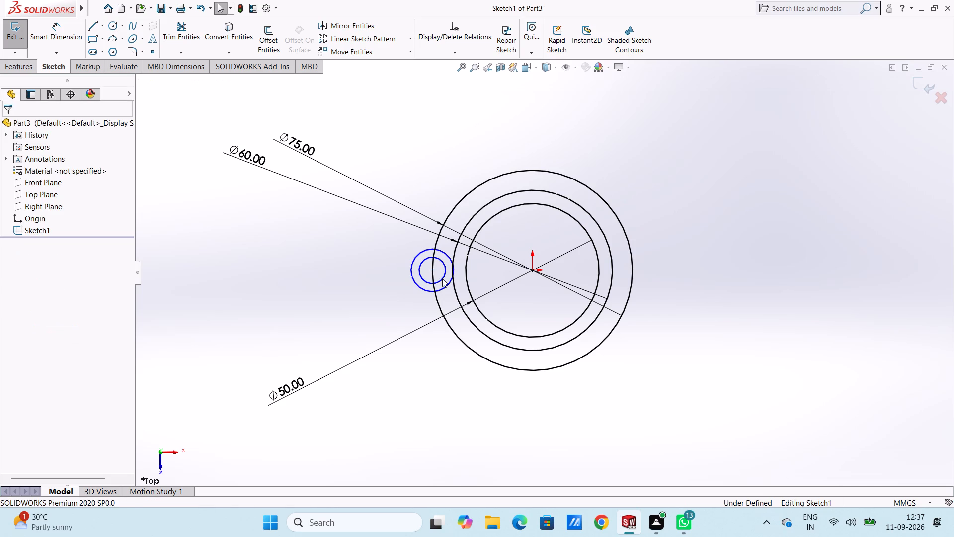
# Add diameter dimensions of 16 mm and 10 mm to the two small concentric circles.
pyautogui.click(62, 28)
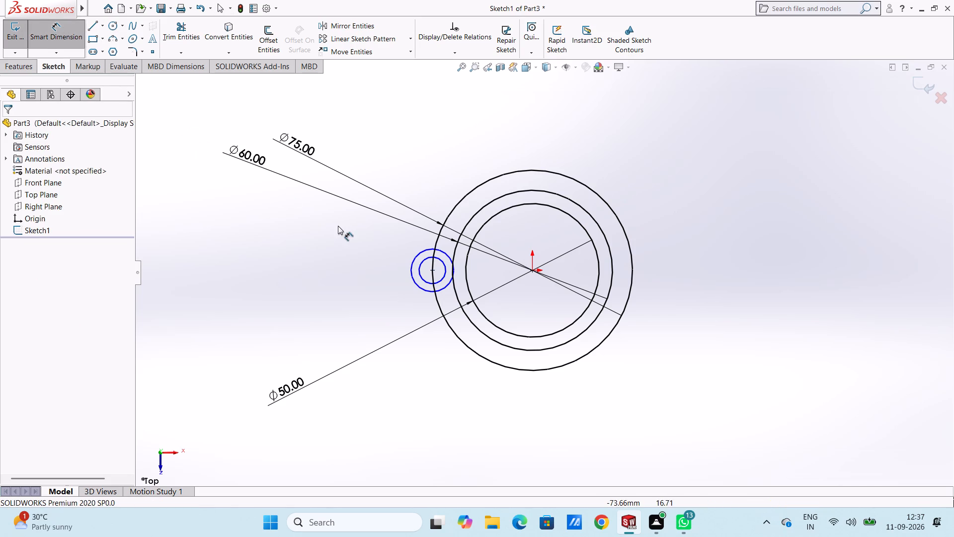
pyautogui.click(412, 261)
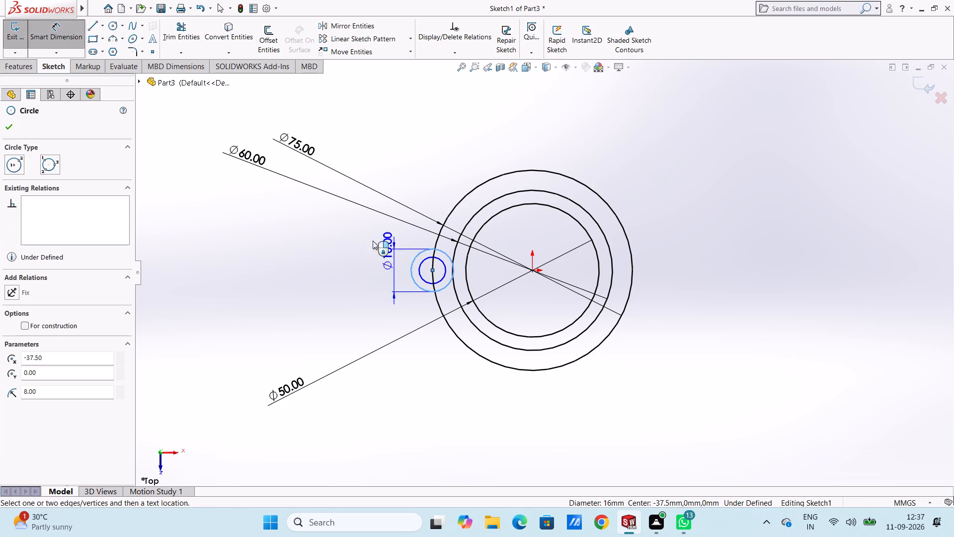
pyautogui.click(232, 179)
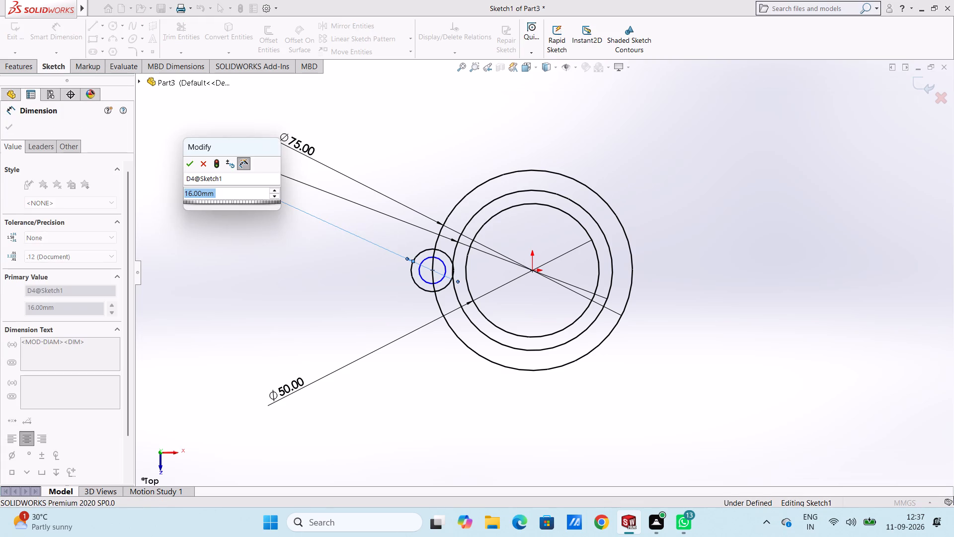
pyautogui.press('Return')
pyautogui.click(280, 248)
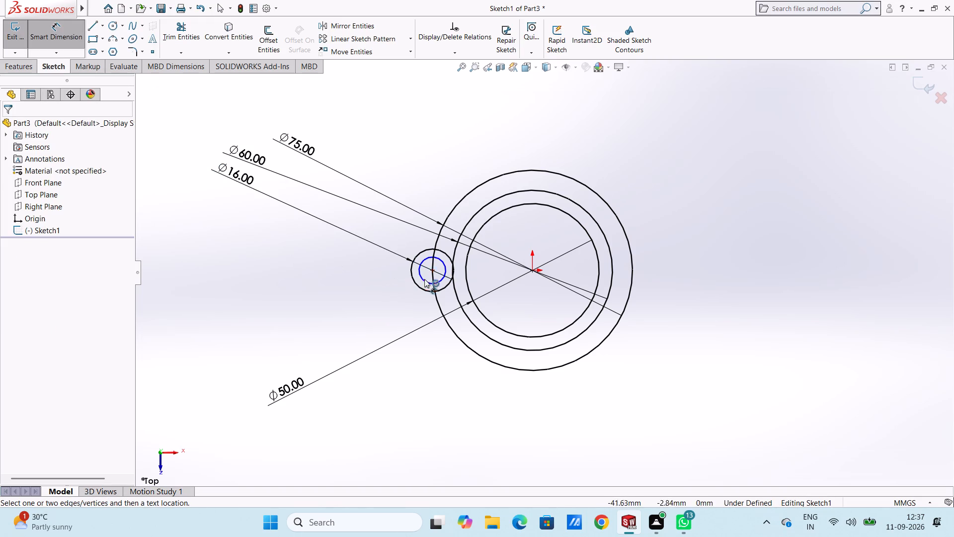
pyautogui.click(423, 280)
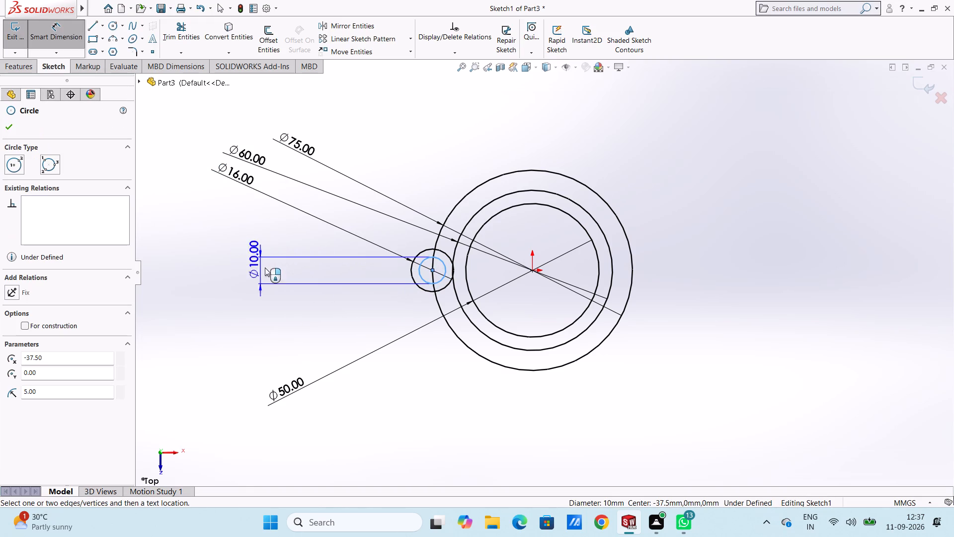
pyautogui.click(239, 248)
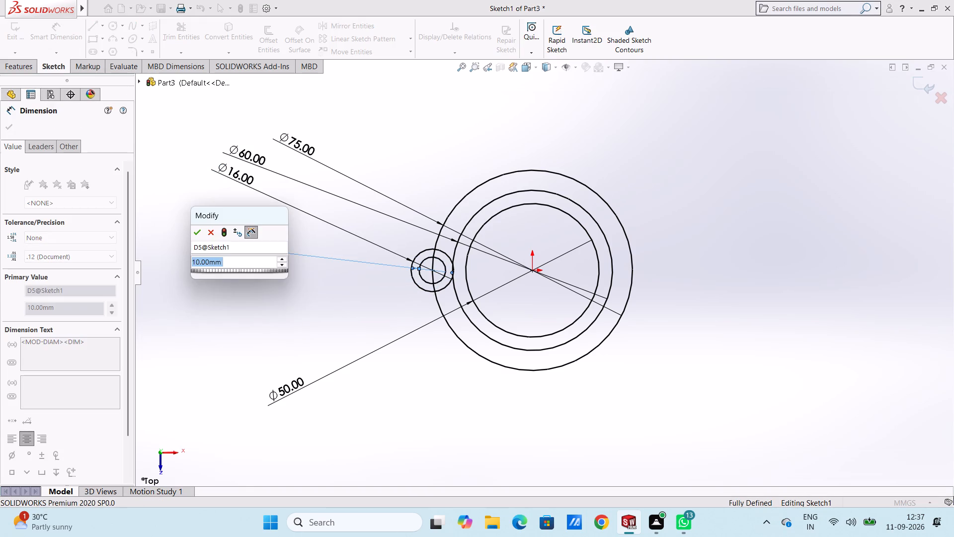
pyautogui.press('Return')
pyautogui.click(276, 289)
pyautogui.press('Escape')
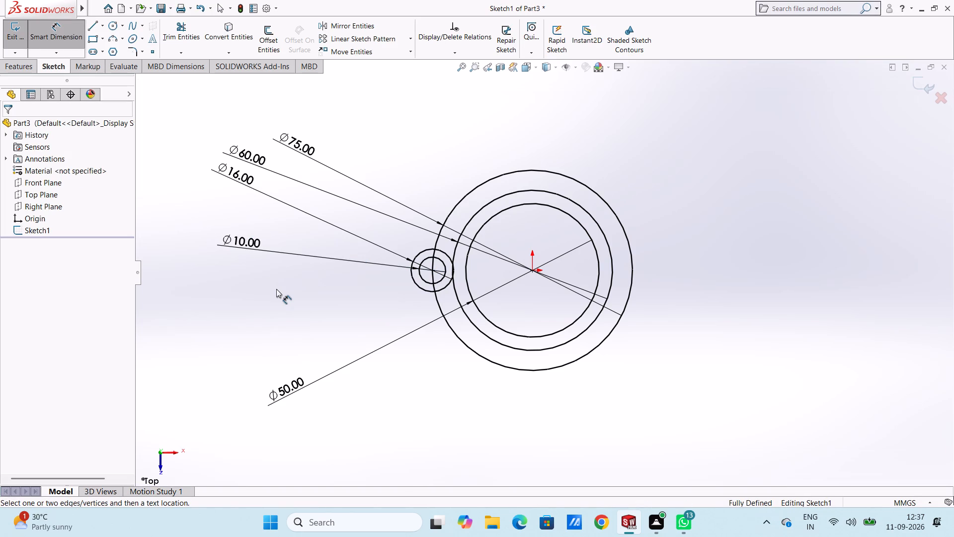
pyautogui.press('Escape')
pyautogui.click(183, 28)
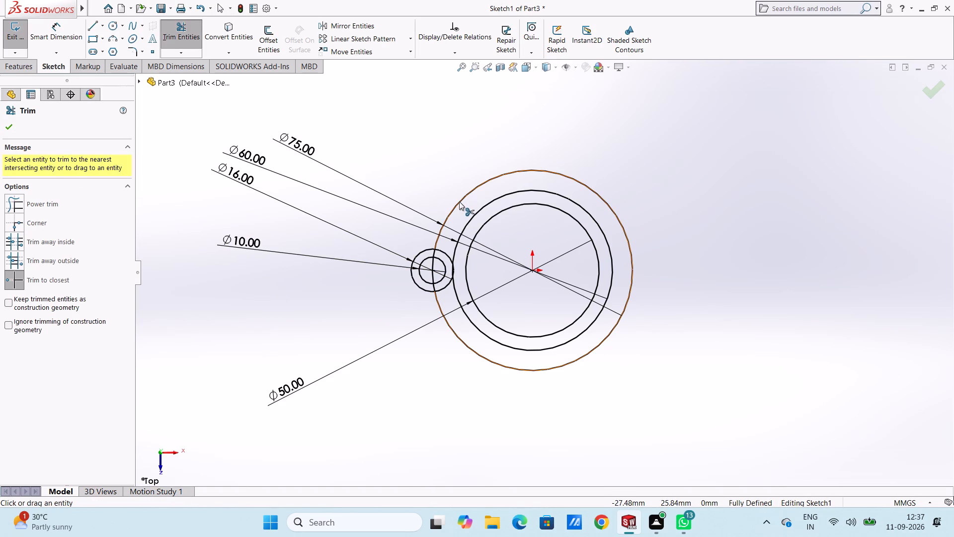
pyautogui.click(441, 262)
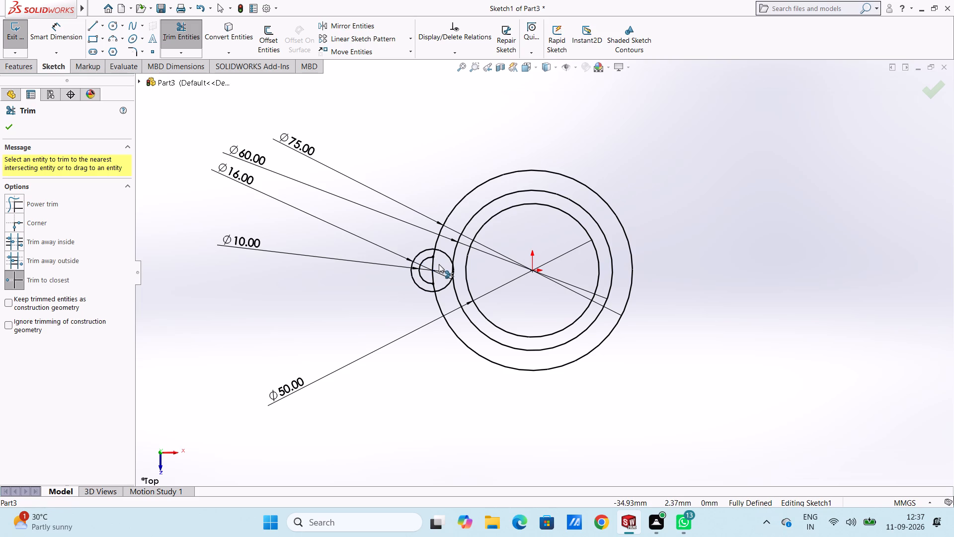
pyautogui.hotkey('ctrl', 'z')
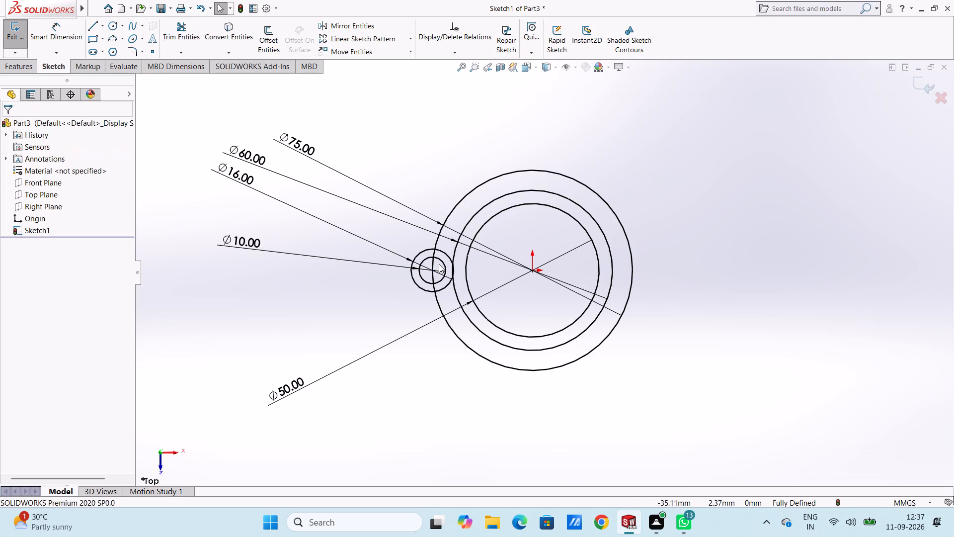
# Trim away the portions of the 16 mm circle that lie inside the 75 mm circle.
pyautogui.click(188, 27)
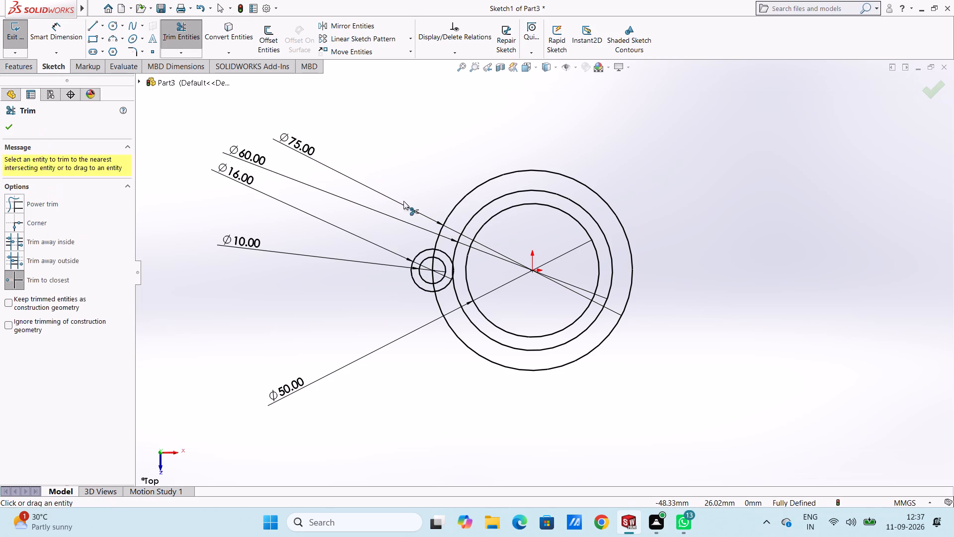
pyautogui.click(448, 255)
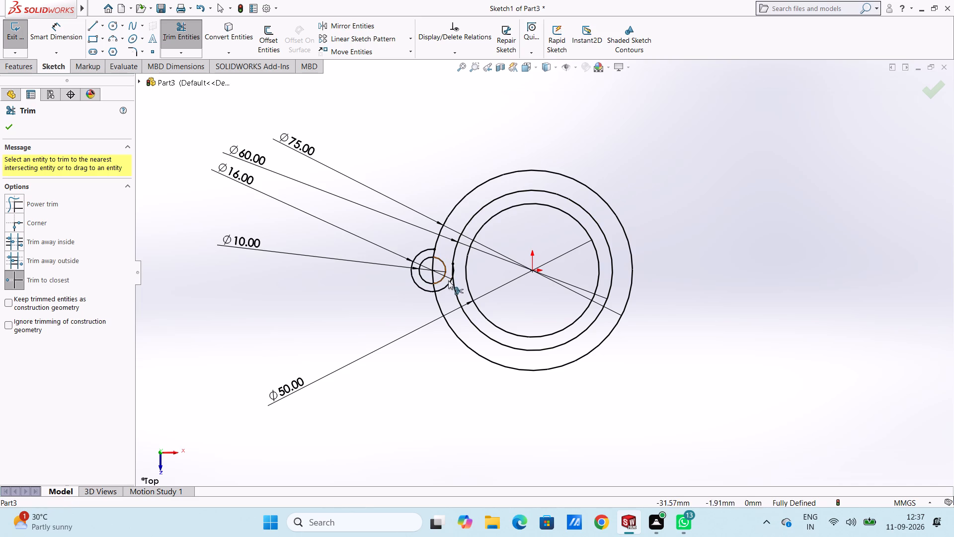
pyautogui.click(448, 287)
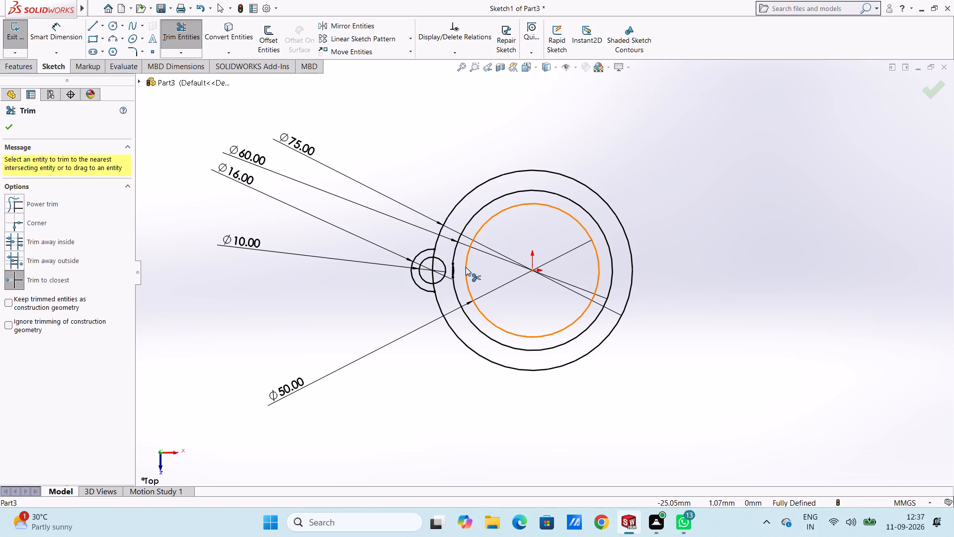
pyautogui.keyDown('ctrl'); pyautogui.scroll(-5, 459, 271); pyautogui.keyUp('ctrl')
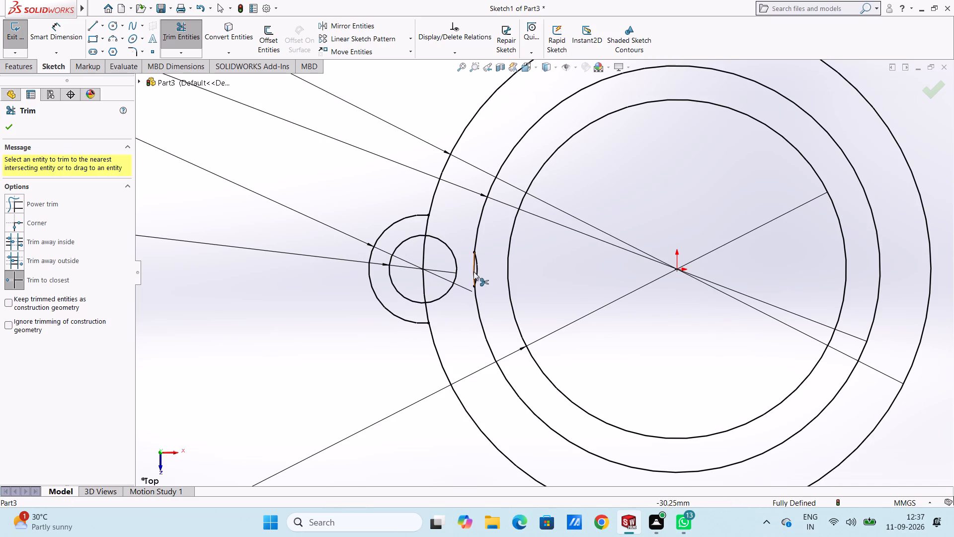
pyautogui.click(478, 271)
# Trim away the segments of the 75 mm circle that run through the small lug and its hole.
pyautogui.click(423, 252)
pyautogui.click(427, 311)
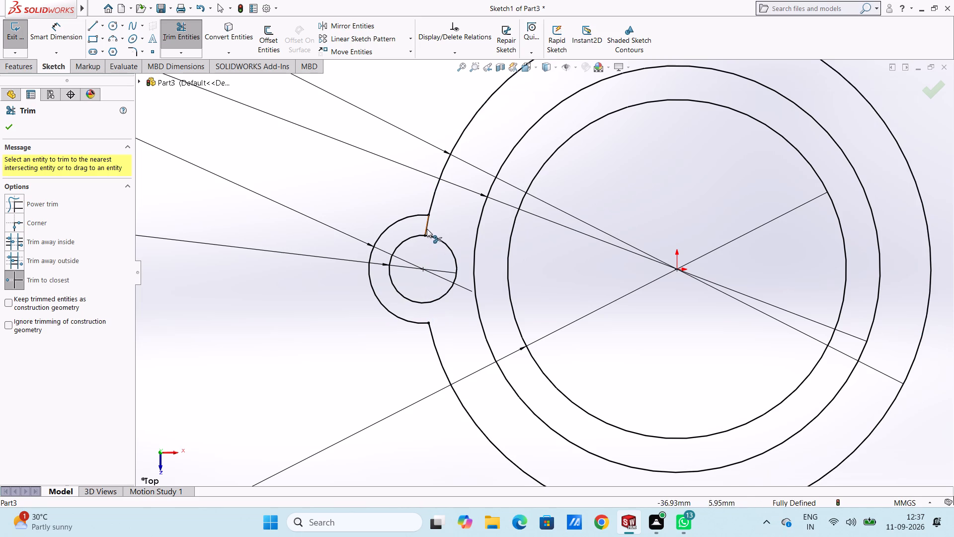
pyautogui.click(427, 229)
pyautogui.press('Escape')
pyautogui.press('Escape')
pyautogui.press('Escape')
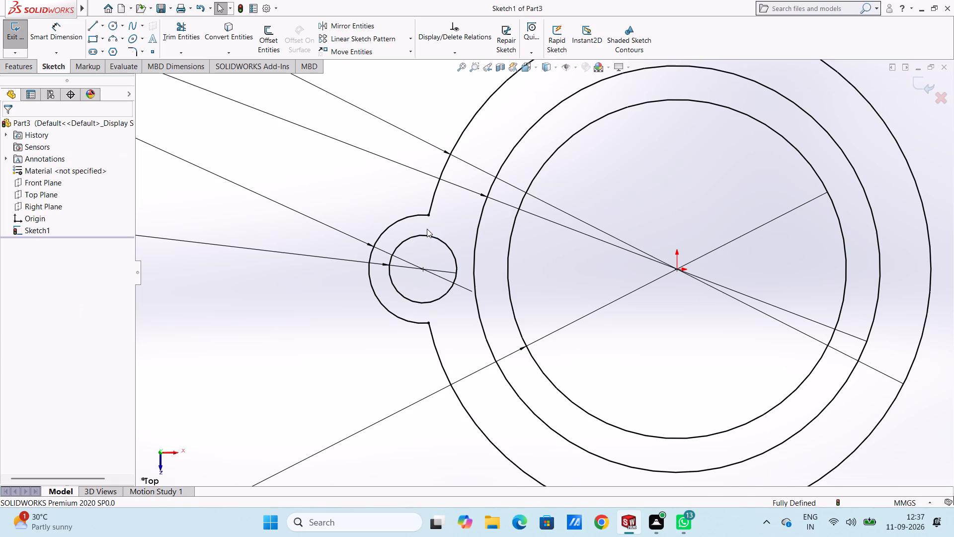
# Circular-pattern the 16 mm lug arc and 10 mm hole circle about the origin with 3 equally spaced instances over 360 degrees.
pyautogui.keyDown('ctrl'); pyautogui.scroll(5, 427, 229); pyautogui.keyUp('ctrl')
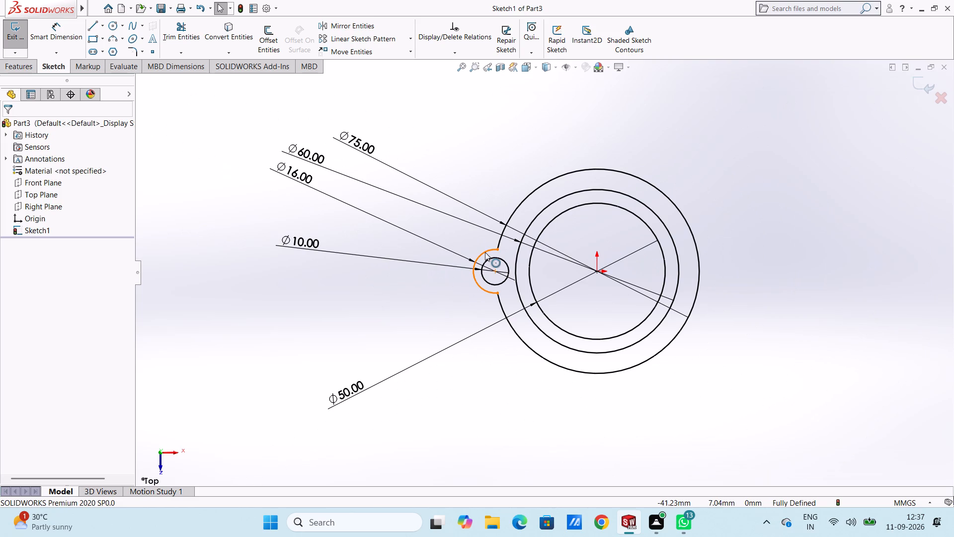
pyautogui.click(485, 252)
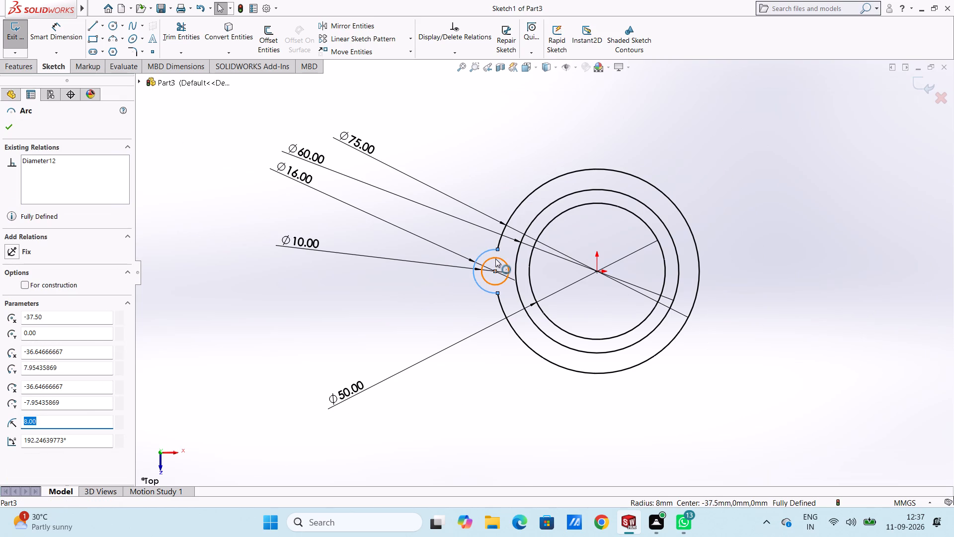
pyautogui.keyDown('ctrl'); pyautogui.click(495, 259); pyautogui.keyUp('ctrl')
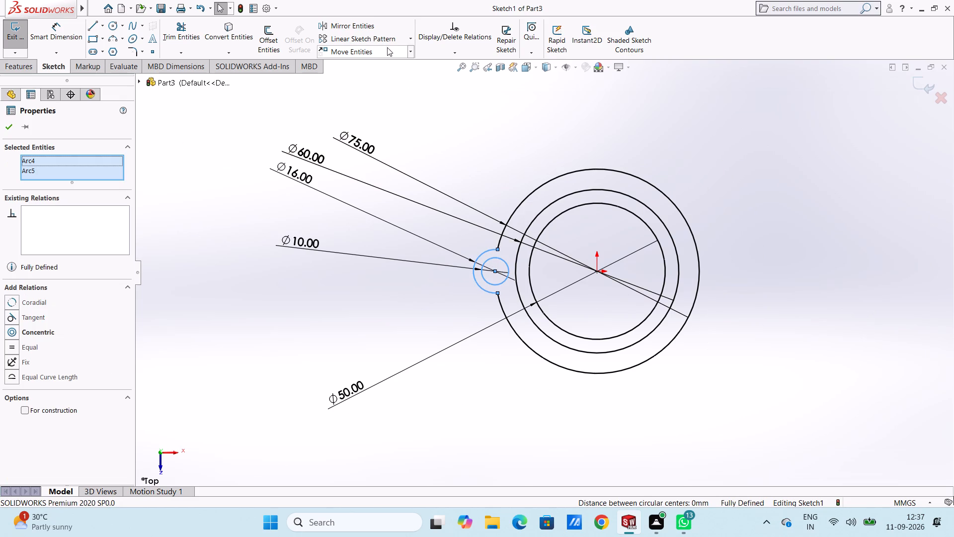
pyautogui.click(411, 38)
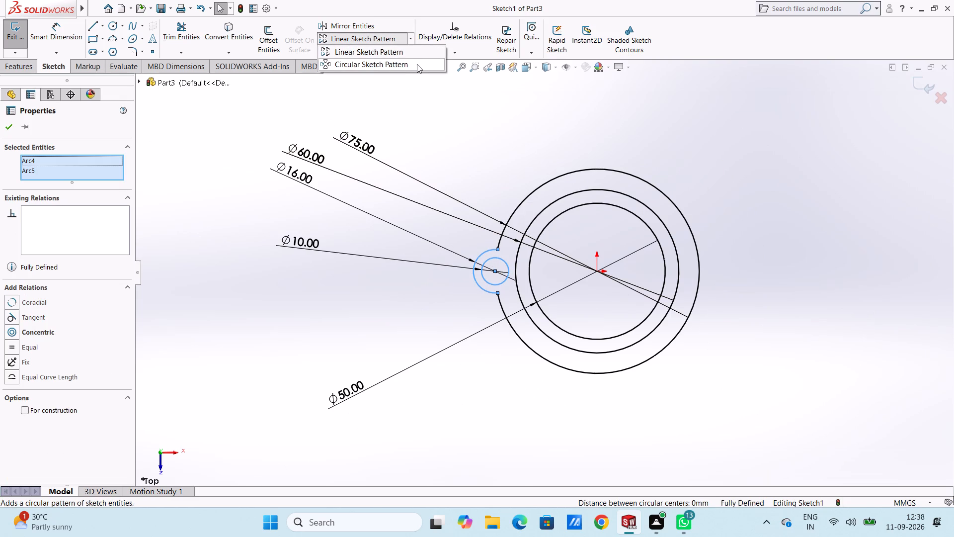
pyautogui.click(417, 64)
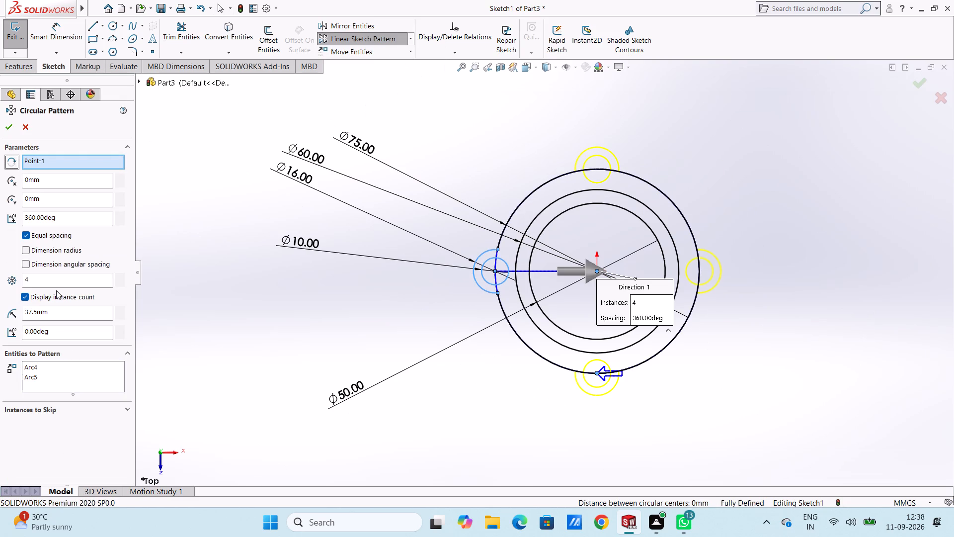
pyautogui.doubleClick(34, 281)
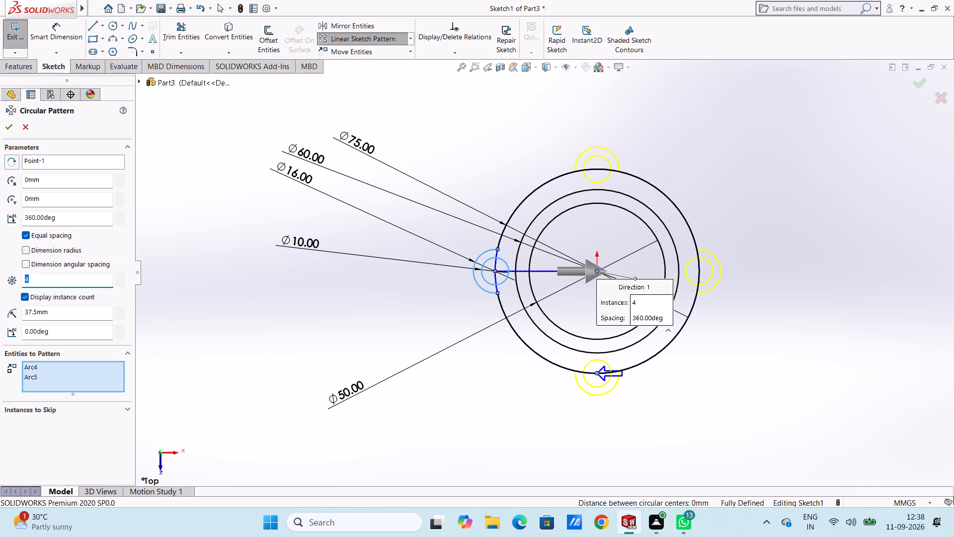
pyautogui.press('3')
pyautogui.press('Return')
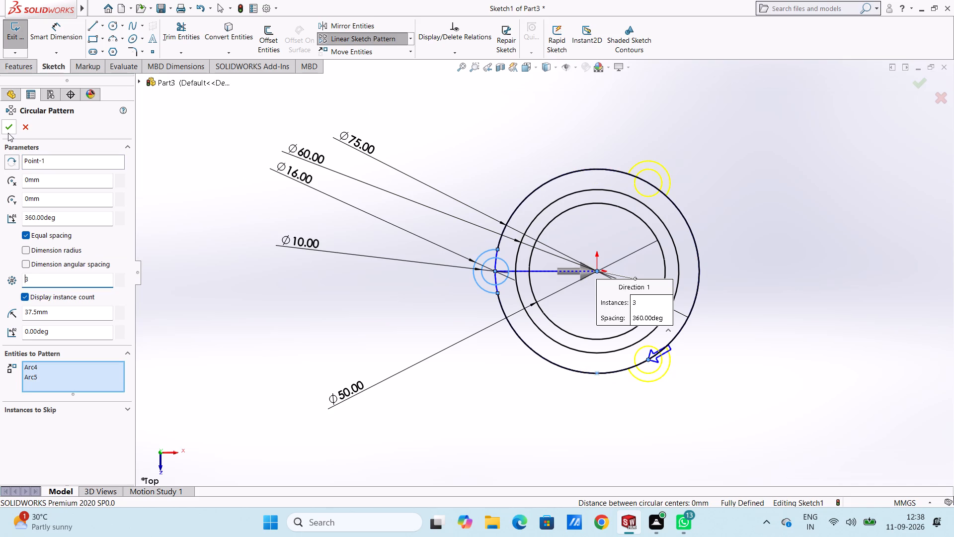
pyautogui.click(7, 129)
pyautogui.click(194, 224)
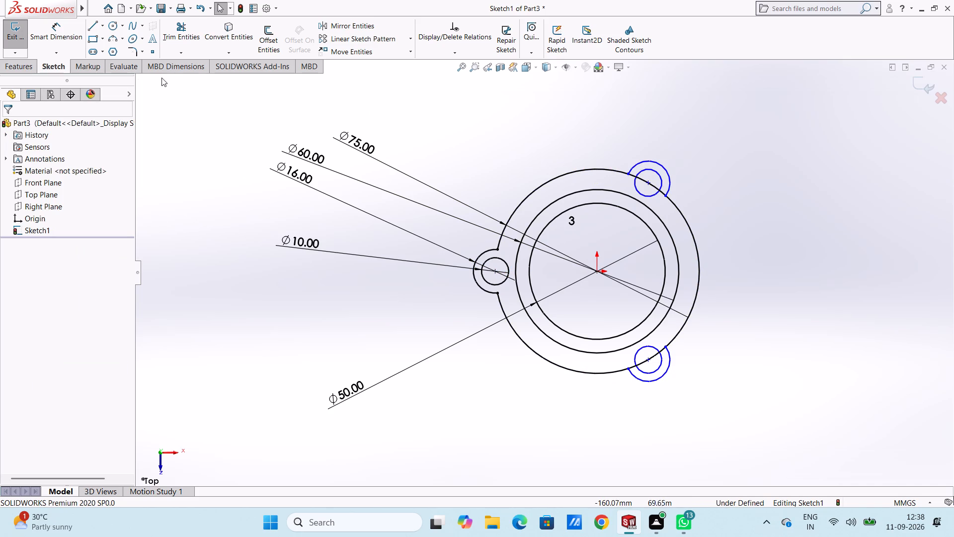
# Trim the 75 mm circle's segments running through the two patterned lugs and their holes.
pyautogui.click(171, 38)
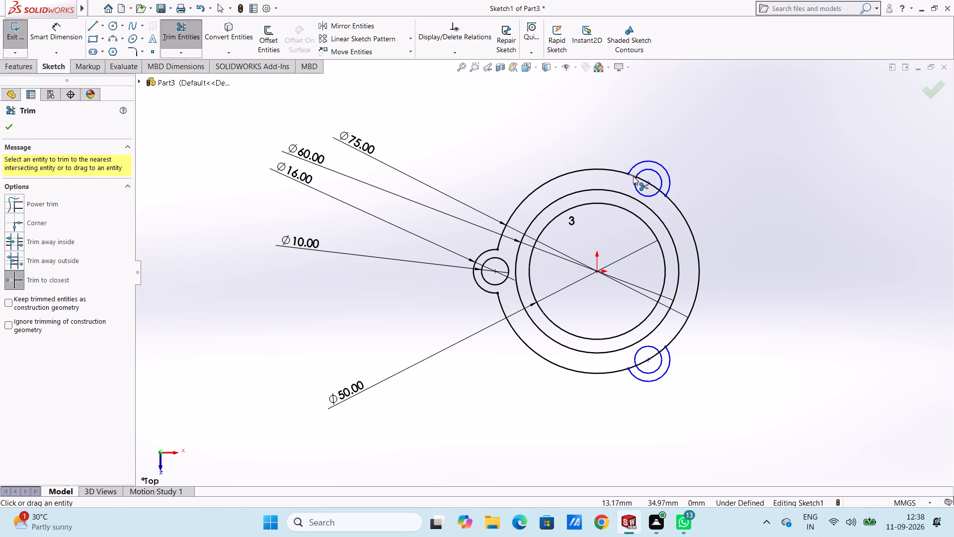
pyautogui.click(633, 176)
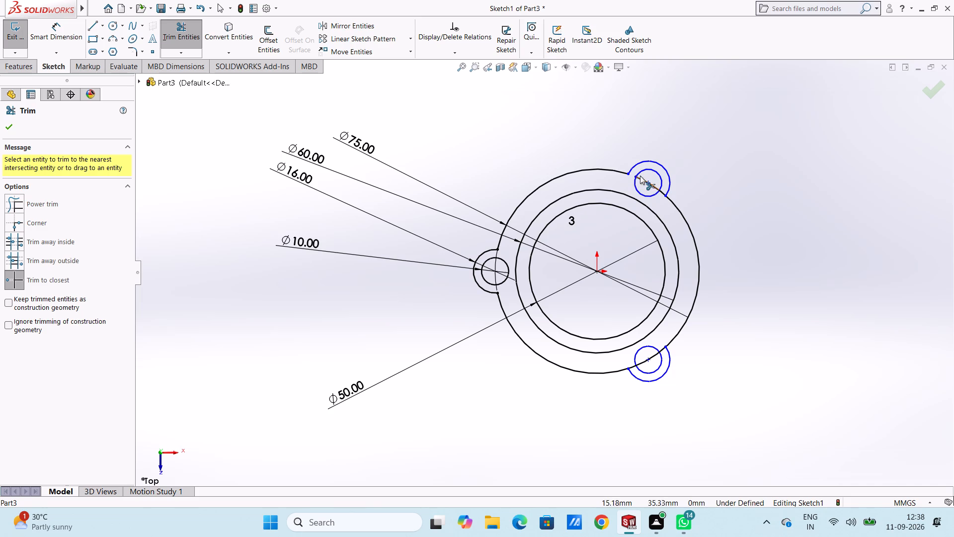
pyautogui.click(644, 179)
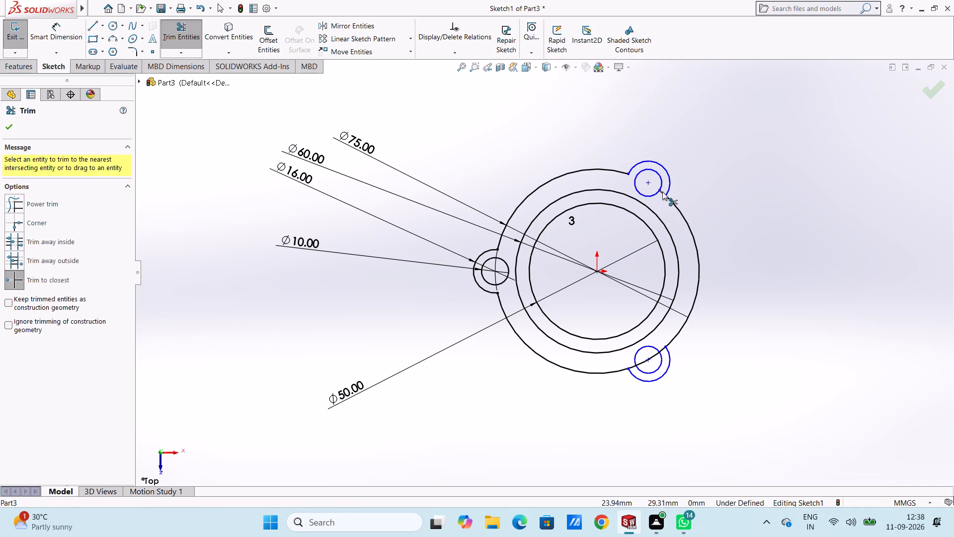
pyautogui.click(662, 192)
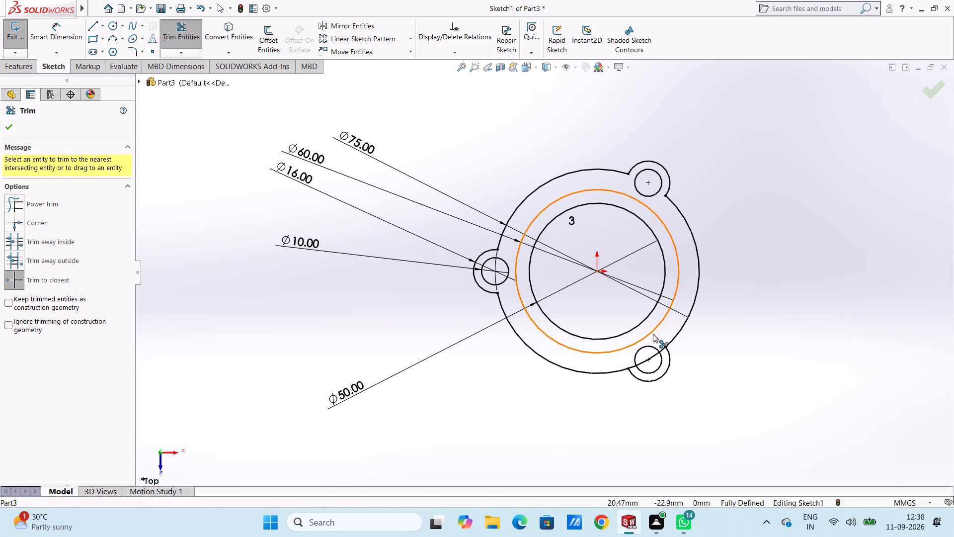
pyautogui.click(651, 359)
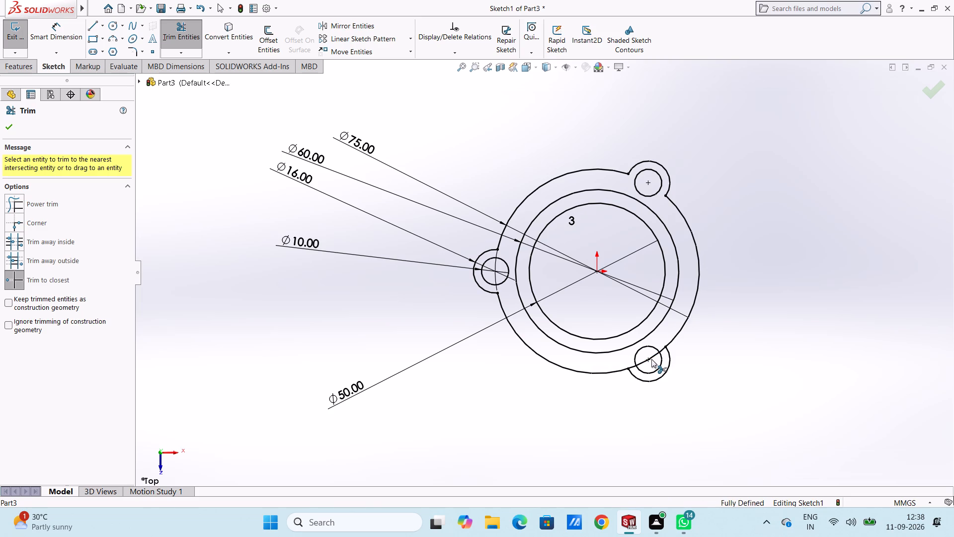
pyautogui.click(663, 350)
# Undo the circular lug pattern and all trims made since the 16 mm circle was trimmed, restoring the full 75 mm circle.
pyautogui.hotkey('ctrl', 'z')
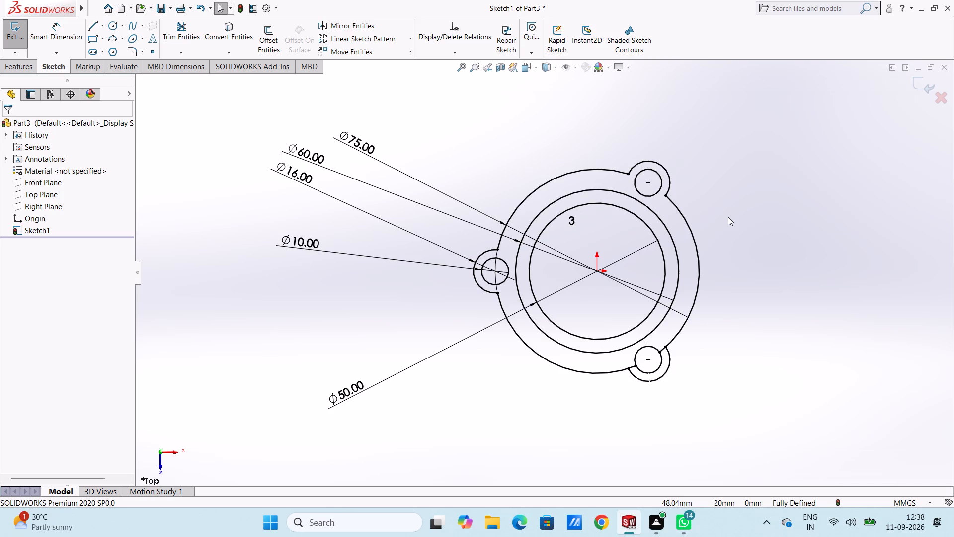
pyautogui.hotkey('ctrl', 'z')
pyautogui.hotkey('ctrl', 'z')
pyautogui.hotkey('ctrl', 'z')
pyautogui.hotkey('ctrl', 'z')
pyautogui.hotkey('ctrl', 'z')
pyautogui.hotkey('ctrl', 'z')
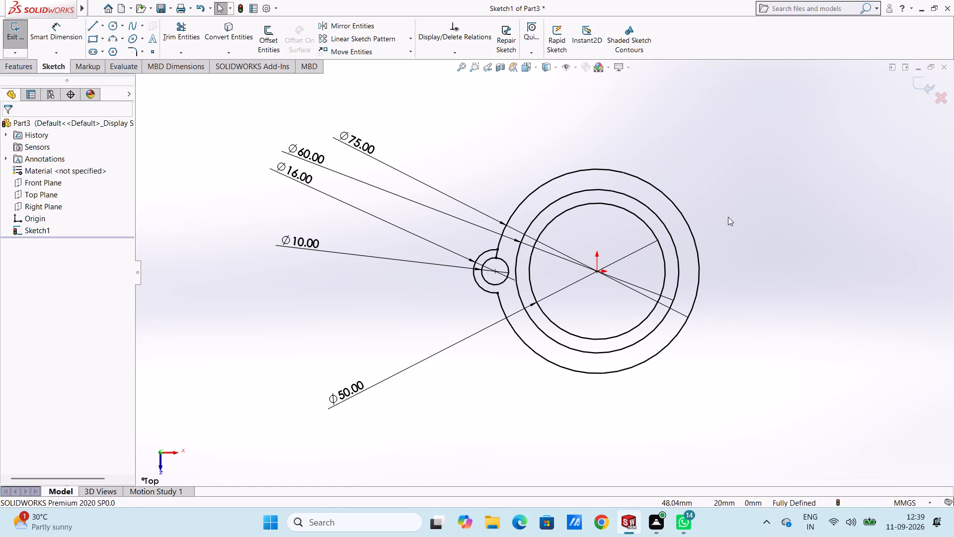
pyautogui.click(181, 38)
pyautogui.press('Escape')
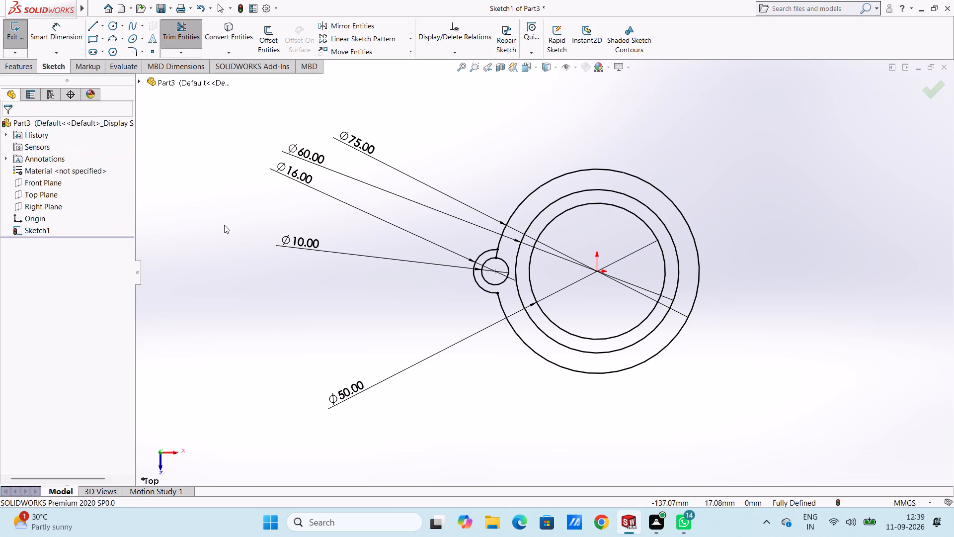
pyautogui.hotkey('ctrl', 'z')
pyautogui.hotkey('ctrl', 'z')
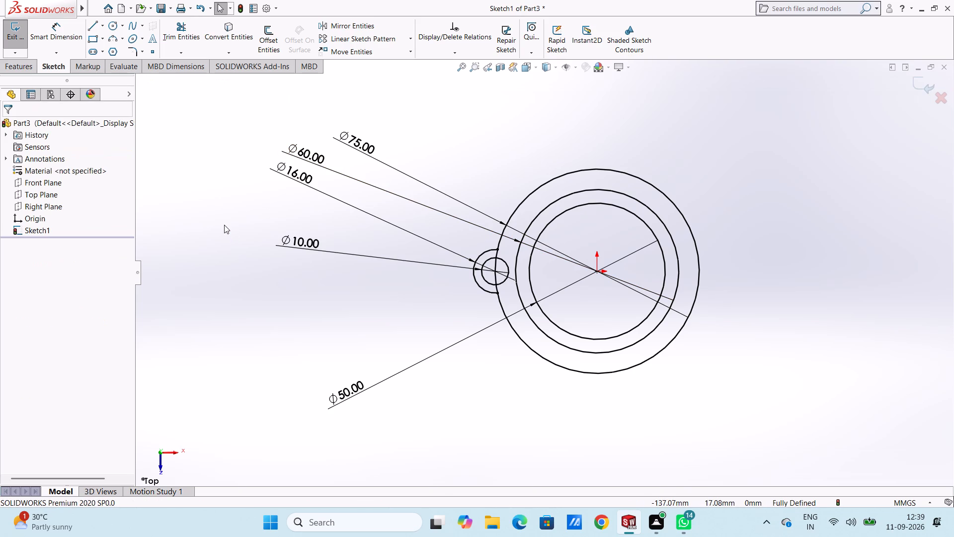
# Sketch a horizontal 30 mm line from the lug arc's outermost point towards the origin.
pyautogui.keyDown('ctrl'); pyautogui.scroll(-5, 578, 275); pyautogui.keyUp('ctrl')
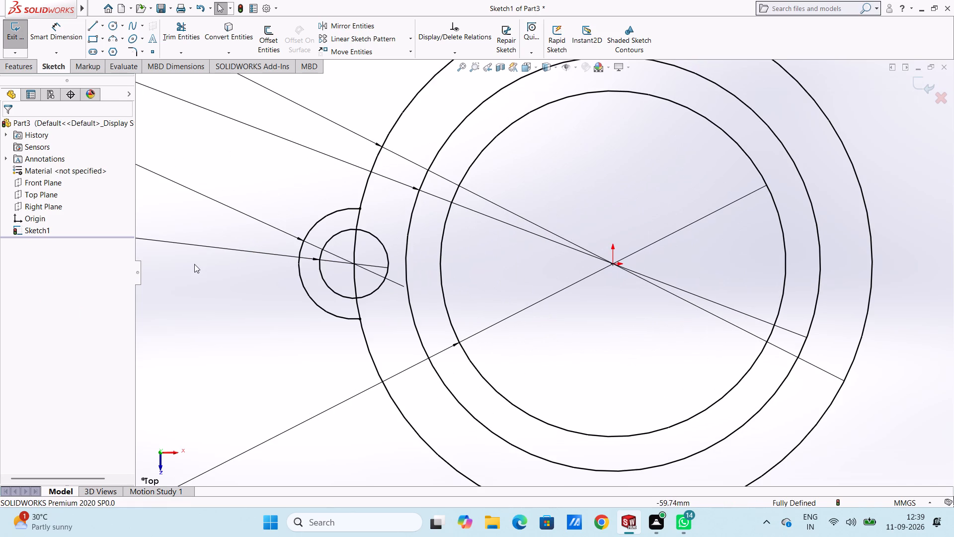
pyautogui.click(93, 28)
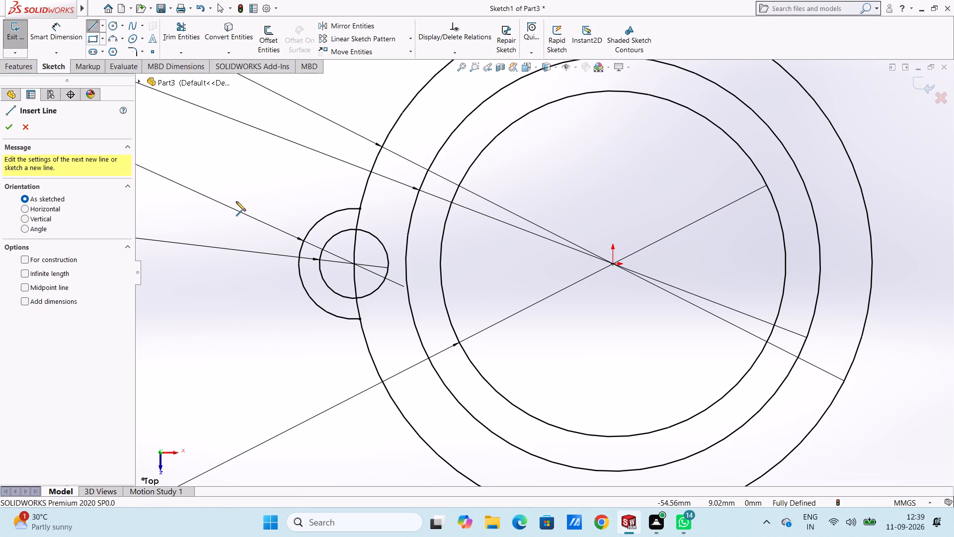
pyautogui.click(298, 264)
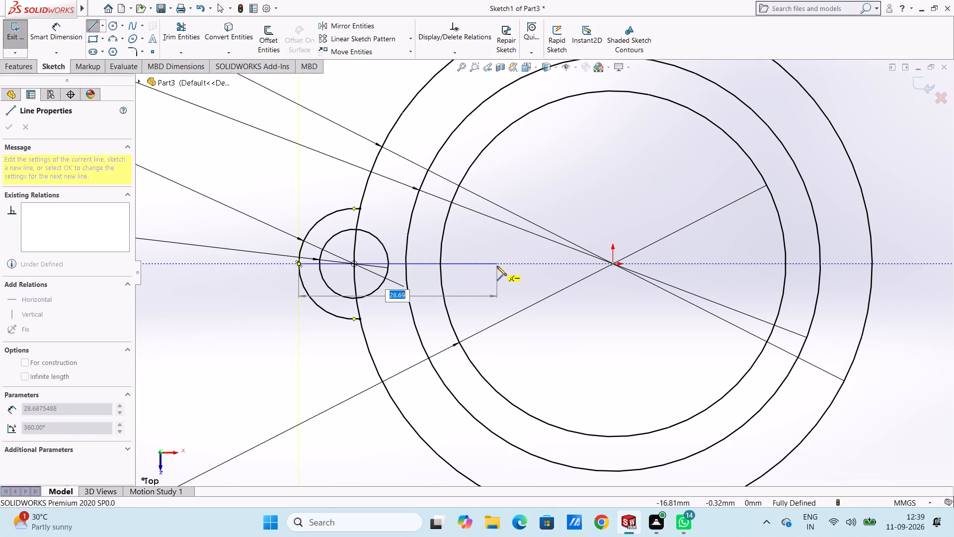
pyautogui.write('30')
pyautogui.press('Return')
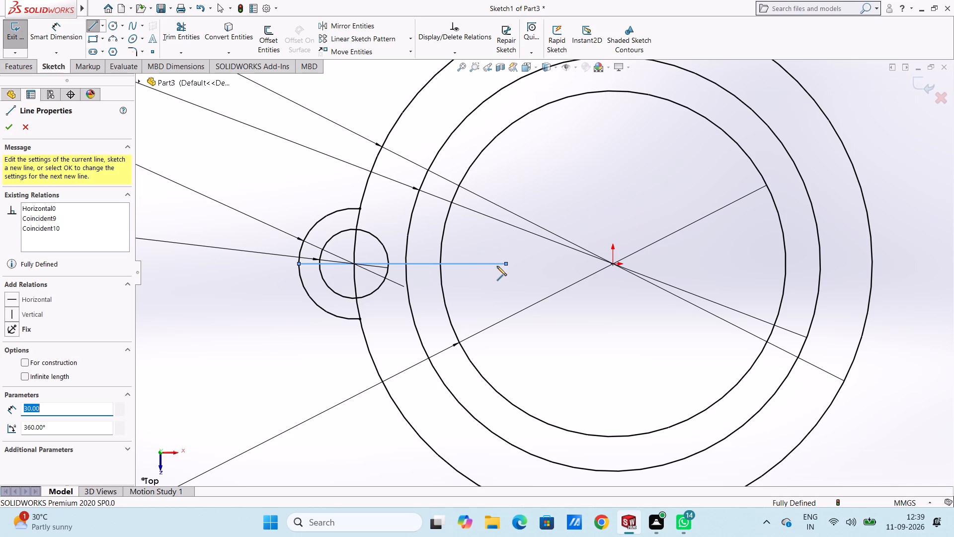
pyautogui.press('Escape')
pyautogui.press('Escape')
pyautogui.keyDown('ctrl'); pyautogui.scroll(4, 497, 266); pyautogui.keyUp('ctrl')
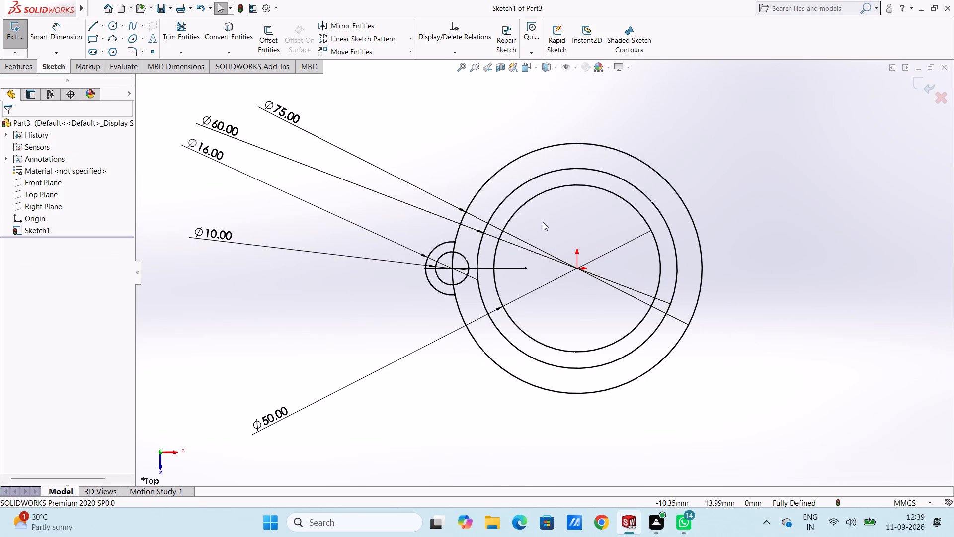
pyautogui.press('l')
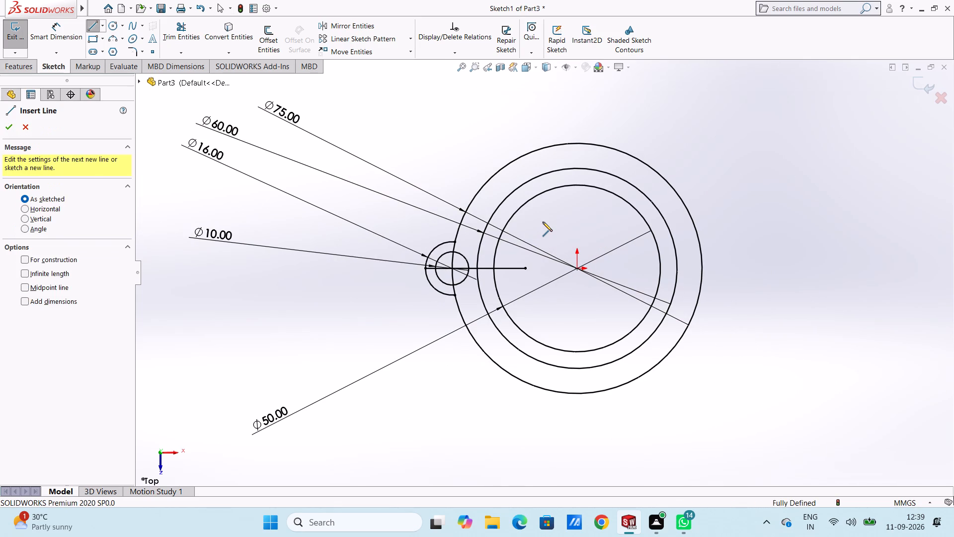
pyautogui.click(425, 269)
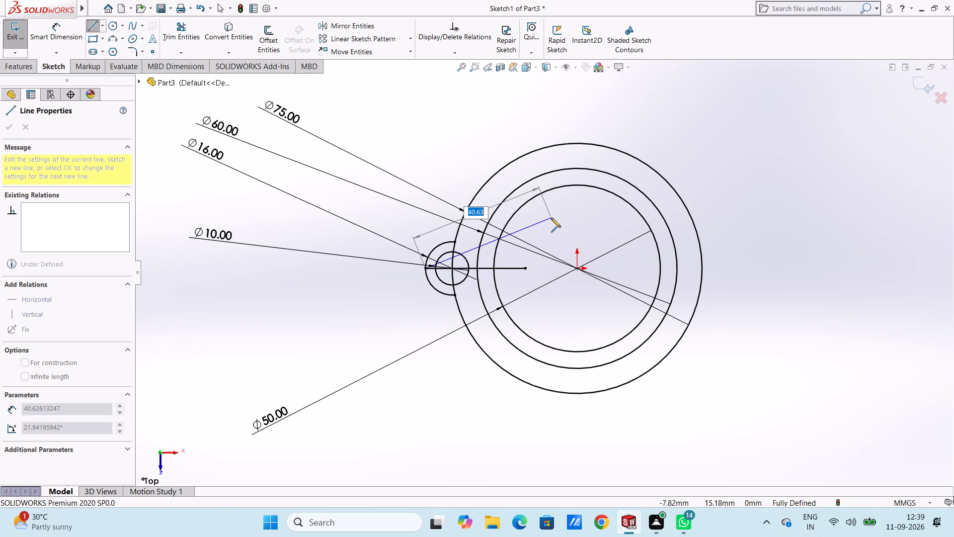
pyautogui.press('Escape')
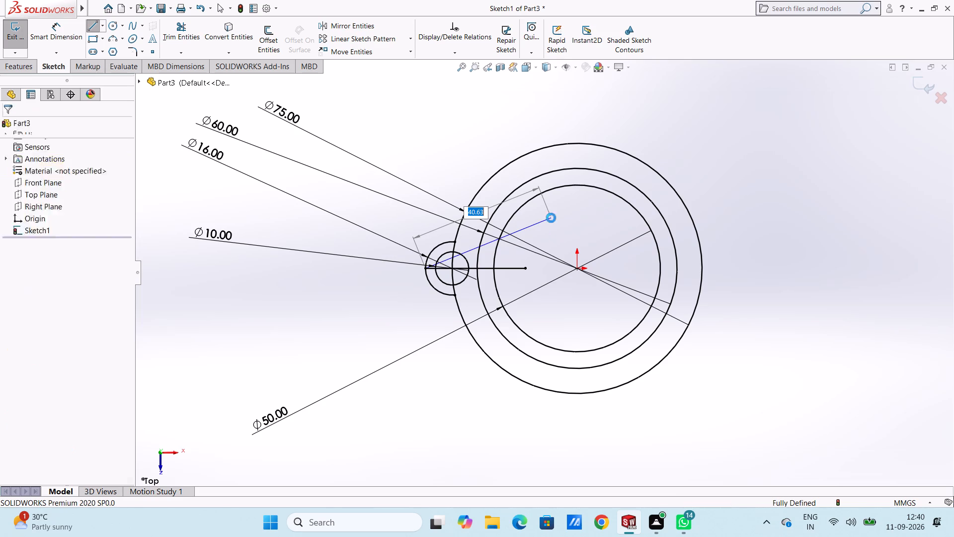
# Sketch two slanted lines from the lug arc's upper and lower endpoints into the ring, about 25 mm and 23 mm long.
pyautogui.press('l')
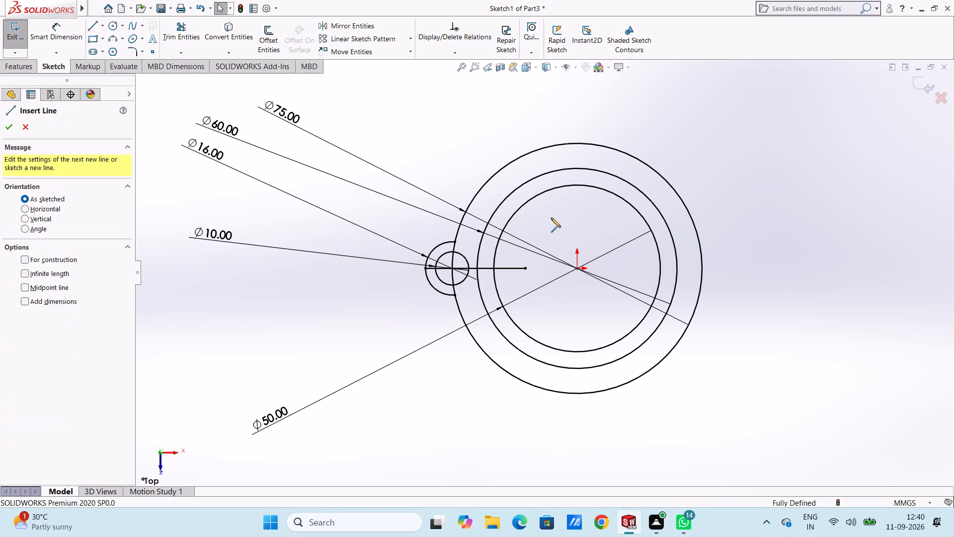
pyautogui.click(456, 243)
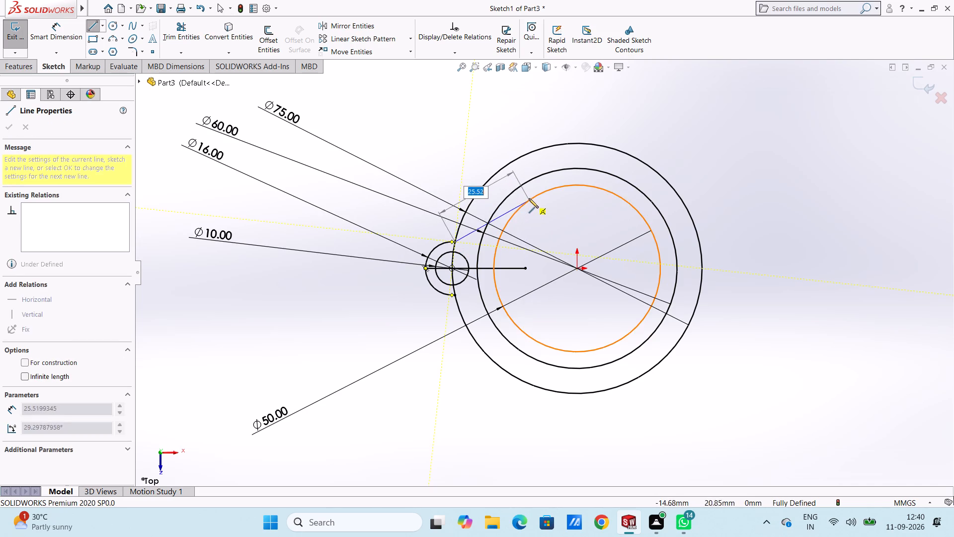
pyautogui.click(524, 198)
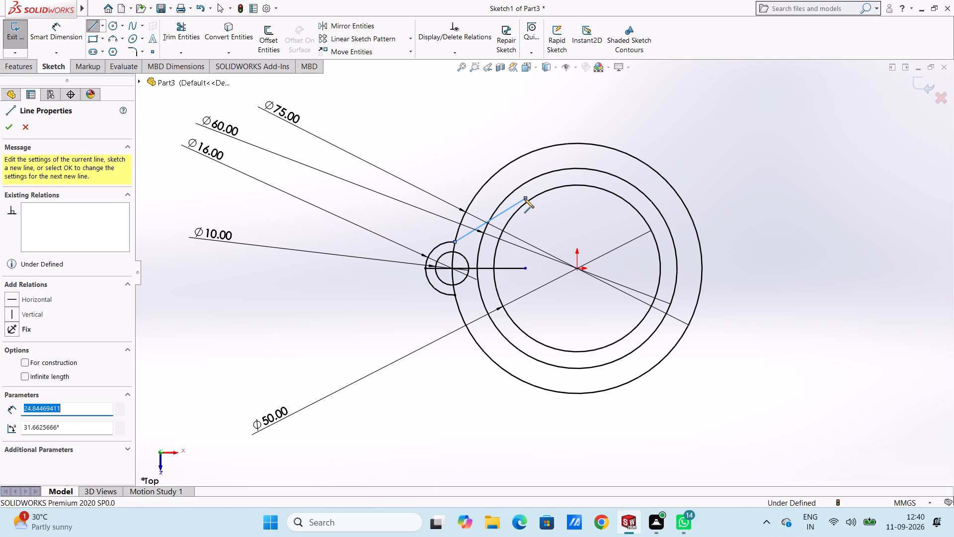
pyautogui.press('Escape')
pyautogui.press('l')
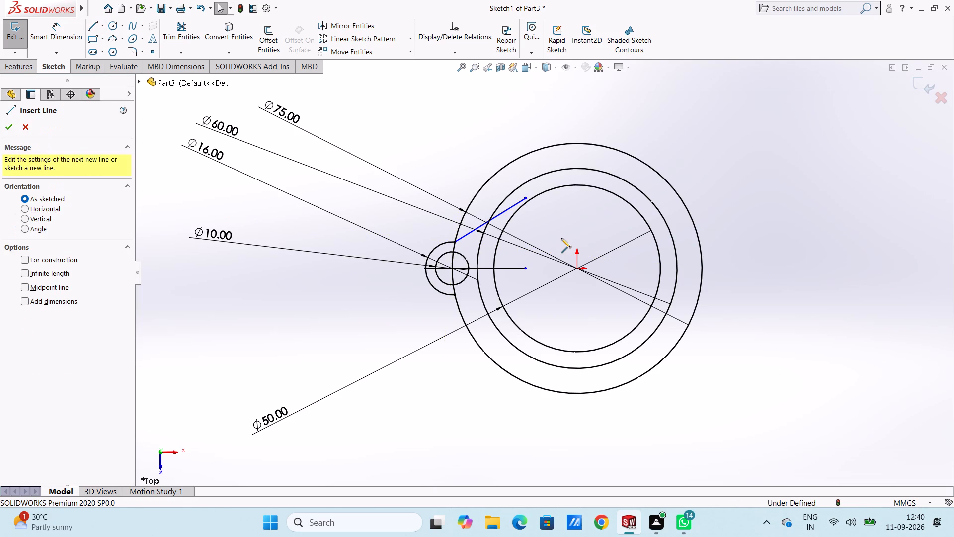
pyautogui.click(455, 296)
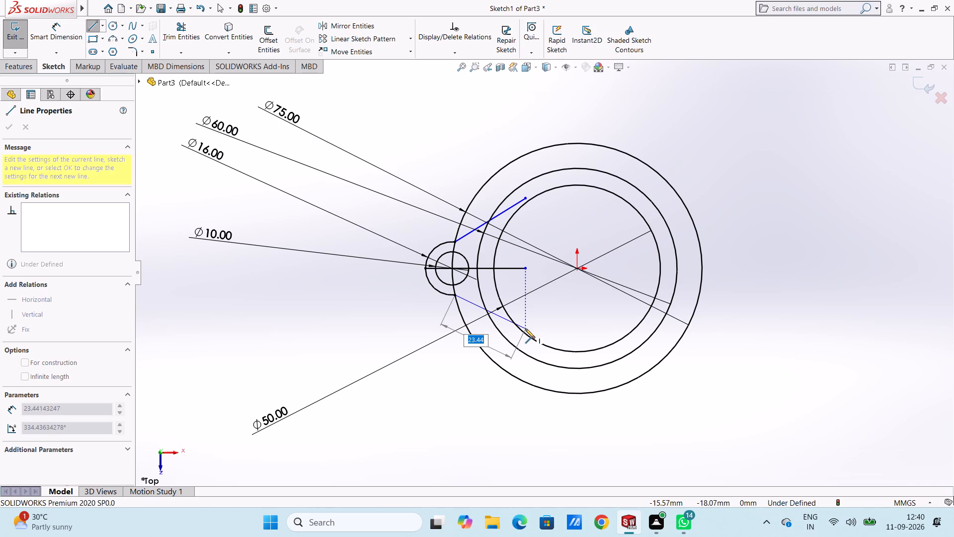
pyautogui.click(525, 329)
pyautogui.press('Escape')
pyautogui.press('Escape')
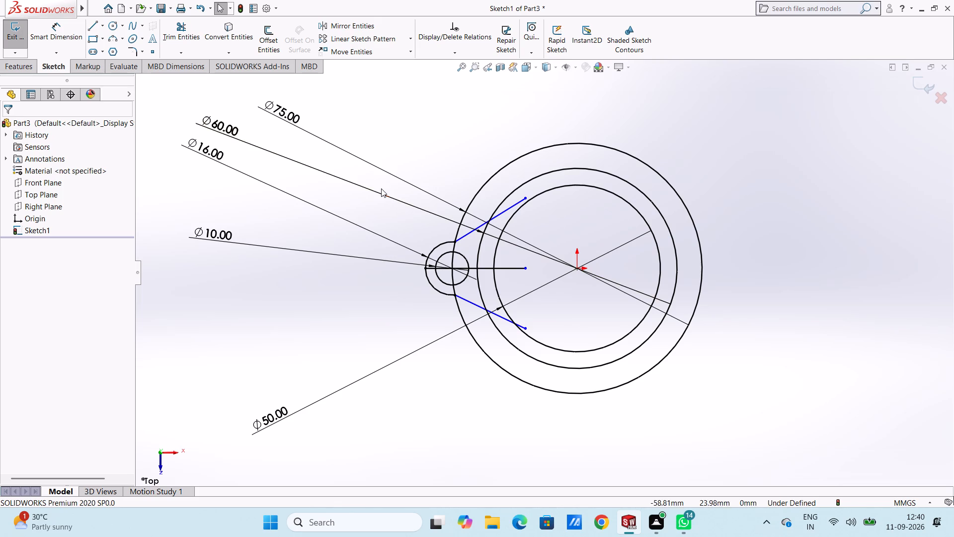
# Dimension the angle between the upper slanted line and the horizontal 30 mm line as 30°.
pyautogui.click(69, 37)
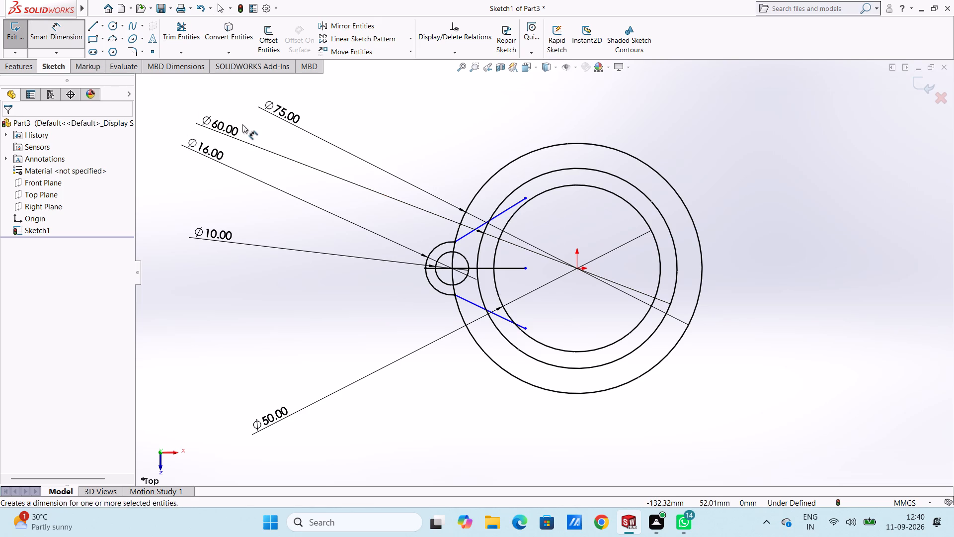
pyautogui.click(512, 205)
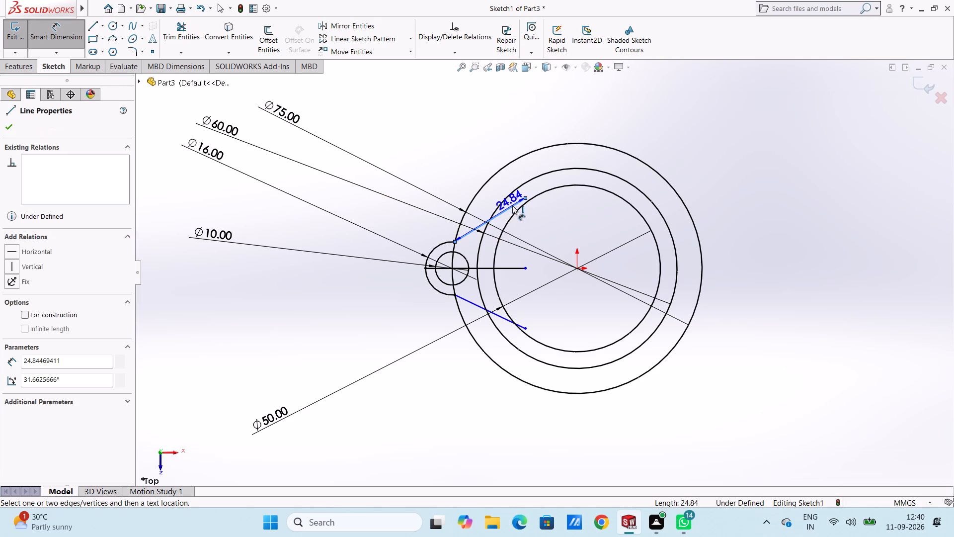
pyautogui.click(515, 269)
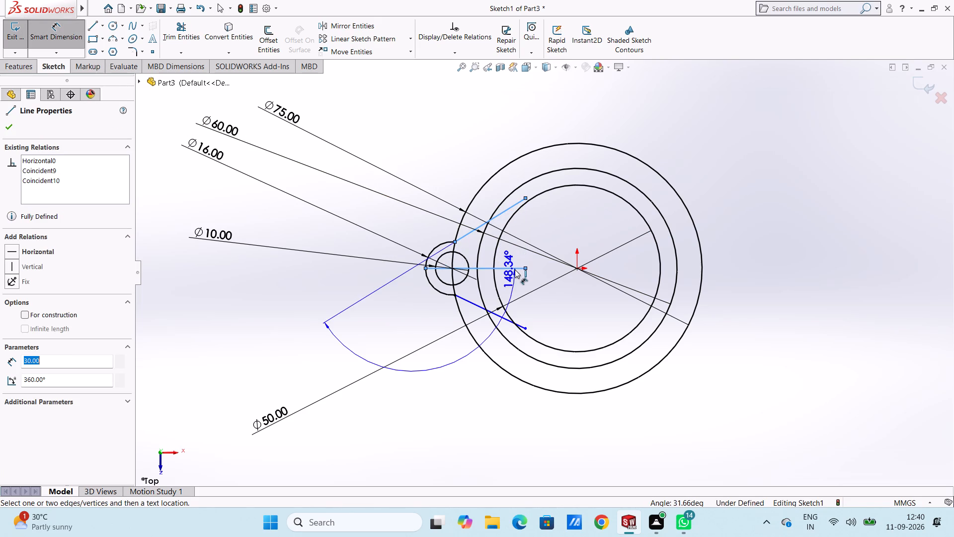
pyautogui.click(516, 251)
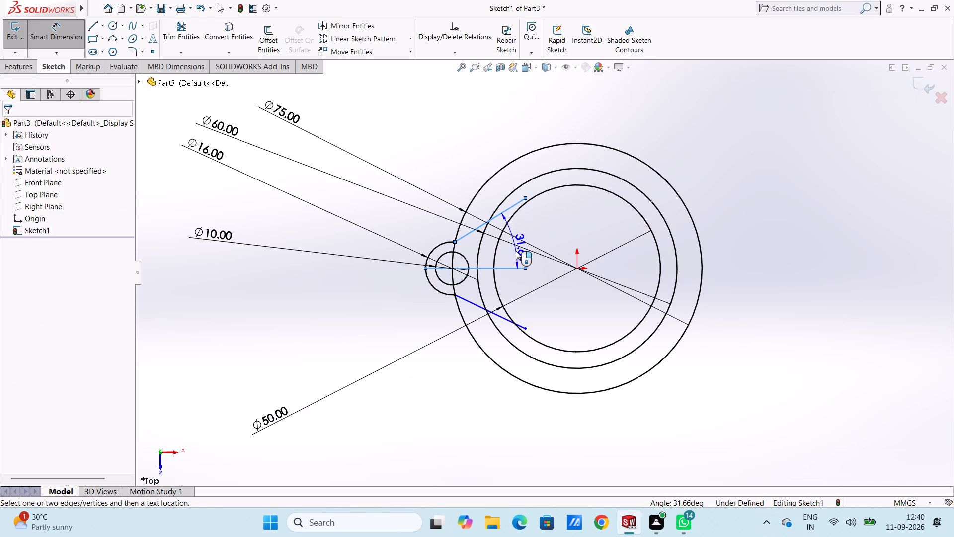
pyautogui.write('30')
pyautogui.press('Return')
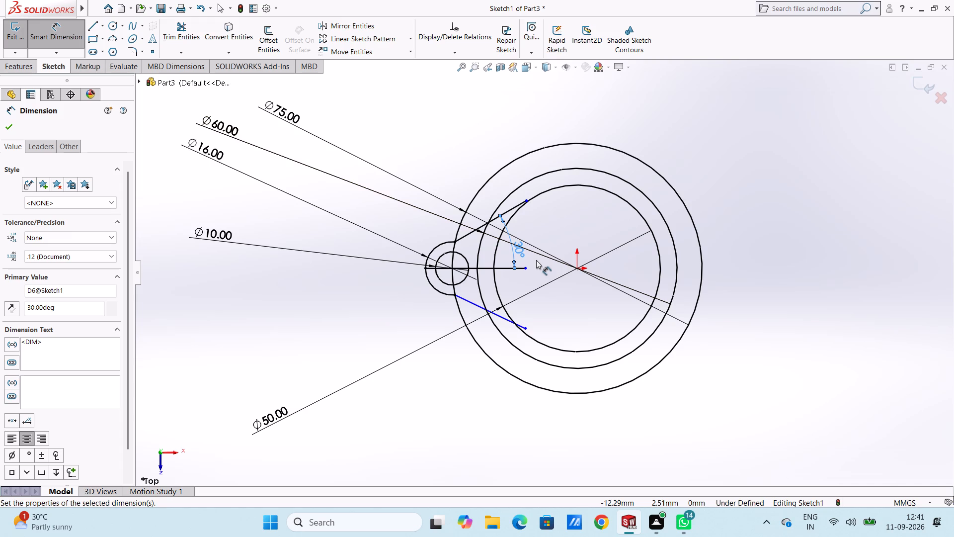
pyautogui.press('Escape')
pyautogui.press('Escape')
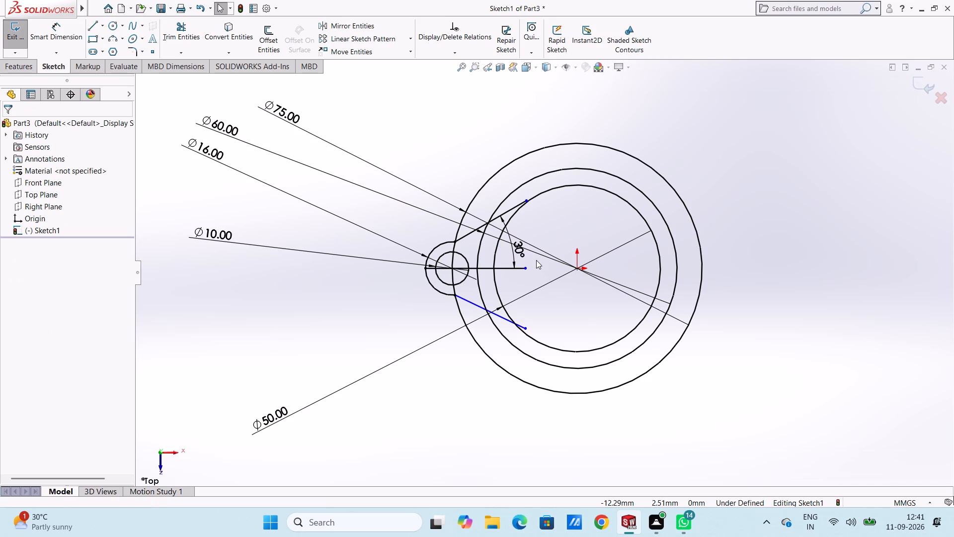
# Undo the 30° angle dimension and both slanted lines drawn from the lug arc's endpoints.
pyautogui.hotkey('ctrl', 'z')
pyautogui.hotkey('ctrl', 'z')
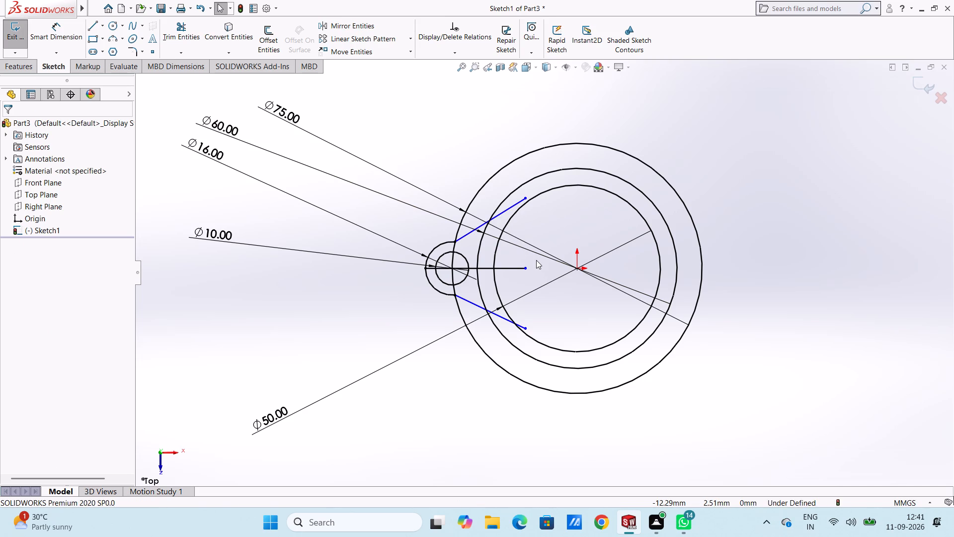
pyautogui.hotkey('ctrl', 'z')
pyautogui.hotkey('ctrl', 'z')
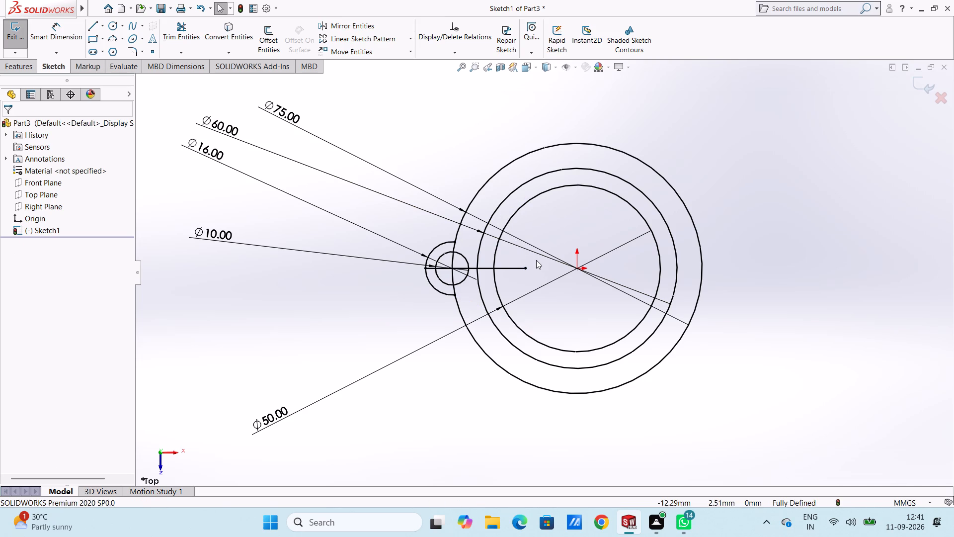
# Sketch two lines about 24 mm long, tangent to the 16 mm lug arc above and below its centre, running into the ring.
pyautogui.press('l')
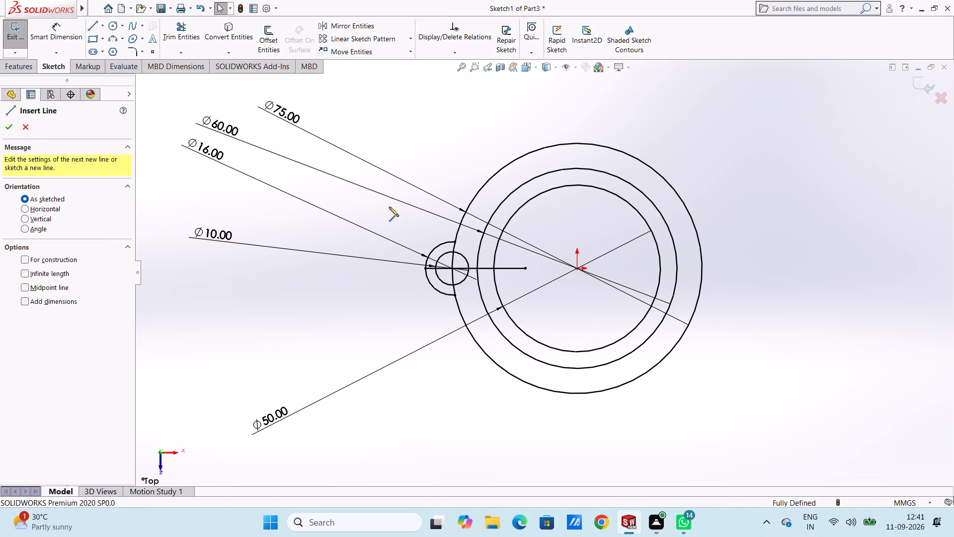
pyautogui.click(435, 247)
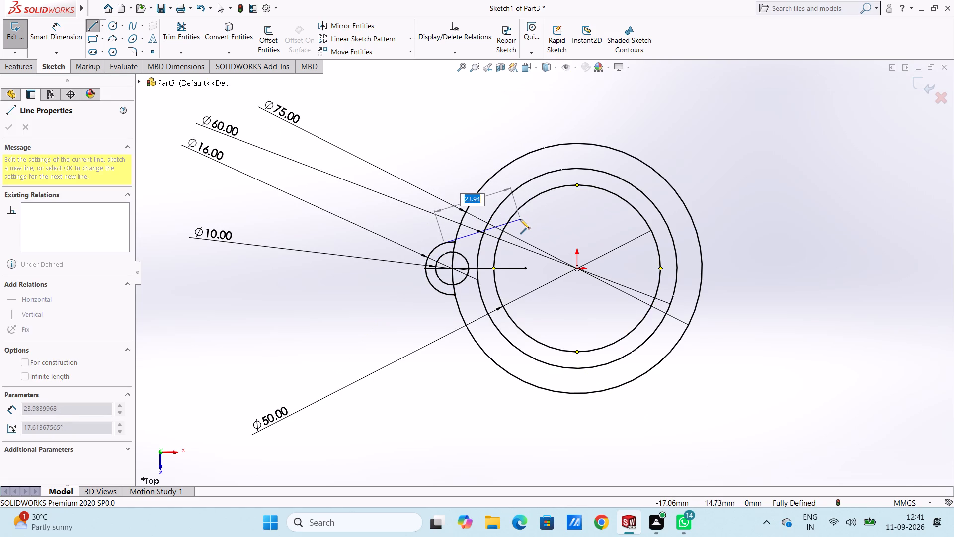
pyautogui.click(520, 219)
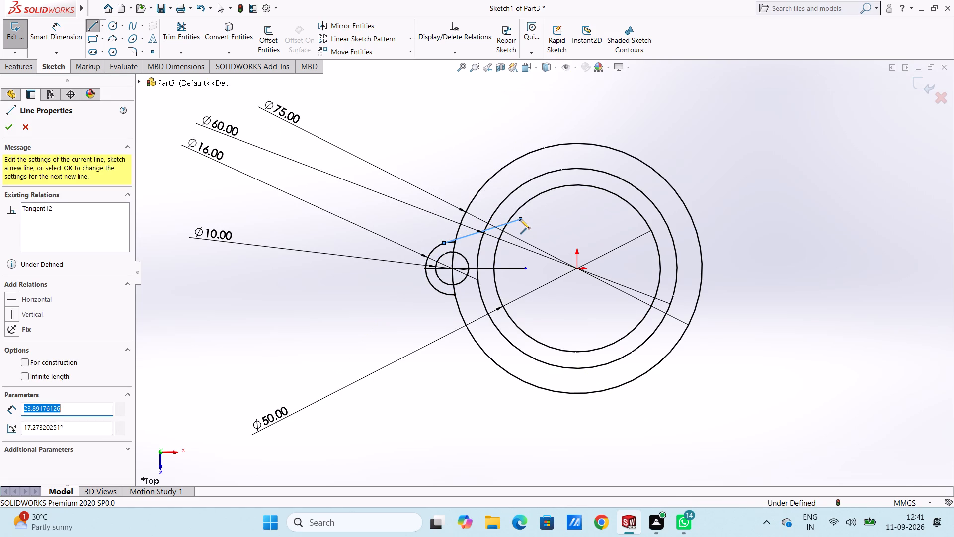
pyautogui.press('Escape')
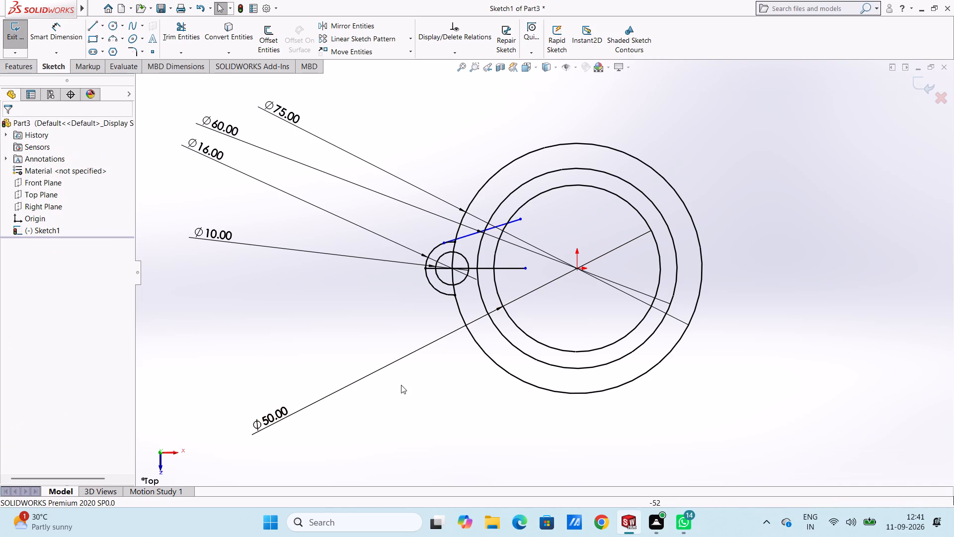
pyautogui.press('l')
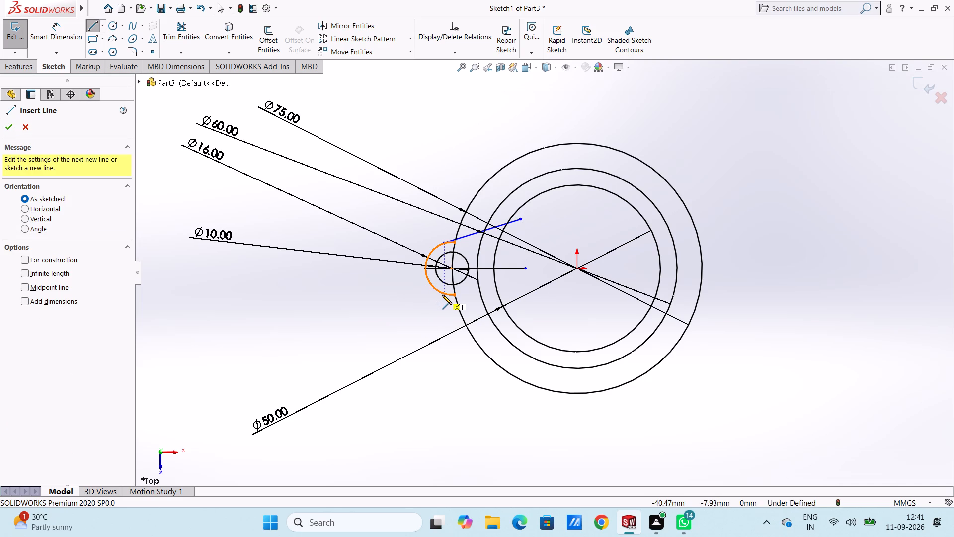
pyautogui.click(442, 294)
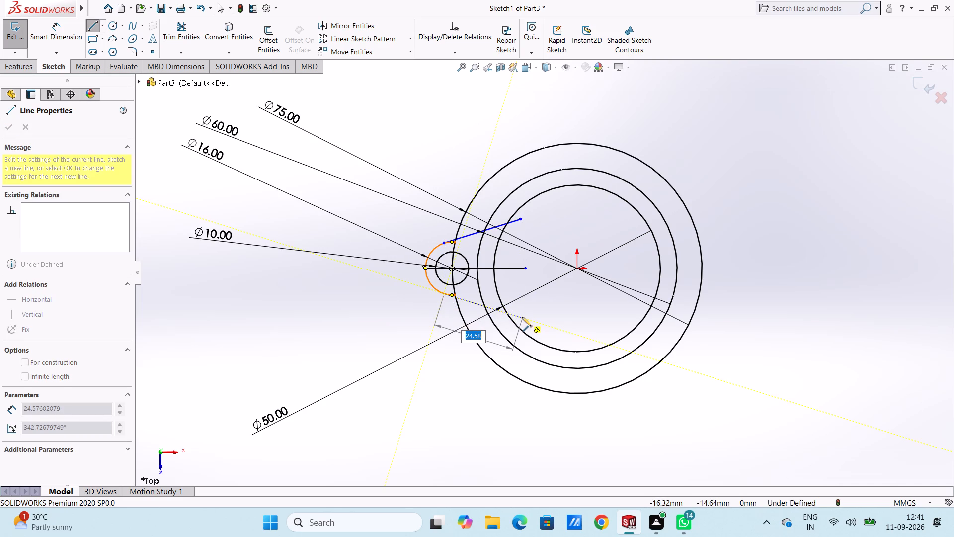
pyautogui.click(520, 316)
pyautogui.press('Escape')
pyautogui.press('Escape')
pyautogui.press('Escape')
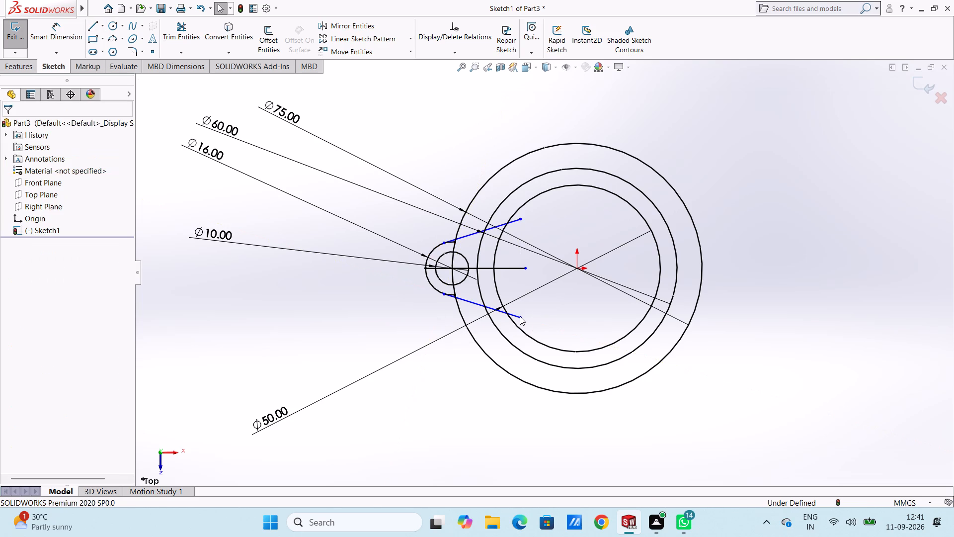
# Dimension the angle between the upper tangent line and the horizontal 30 mm line as 30°.
pyautogui.keyDown('ctrl'); pyautogui.scroll(-4, 520, 316); pyautogui.keyUp('ctrl')
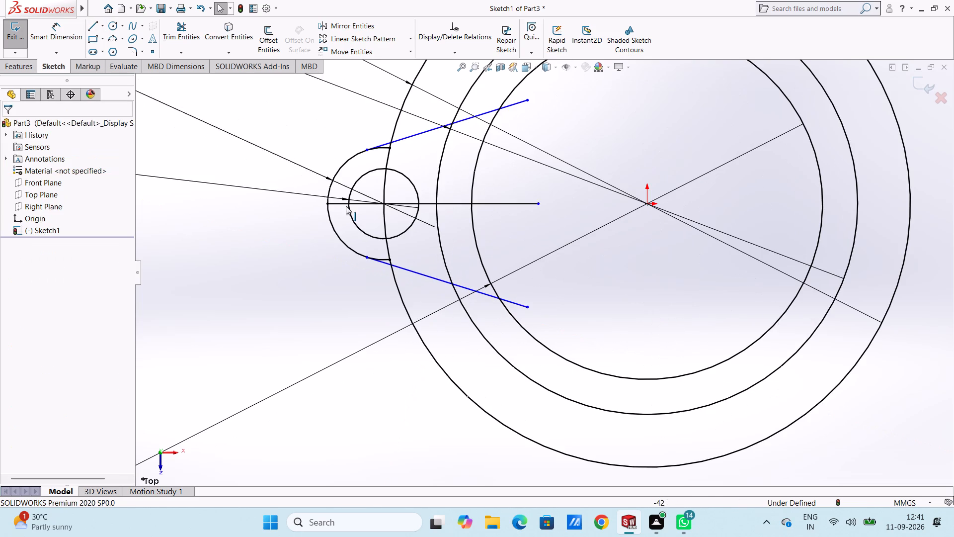
pyautogui.click(66, 32)
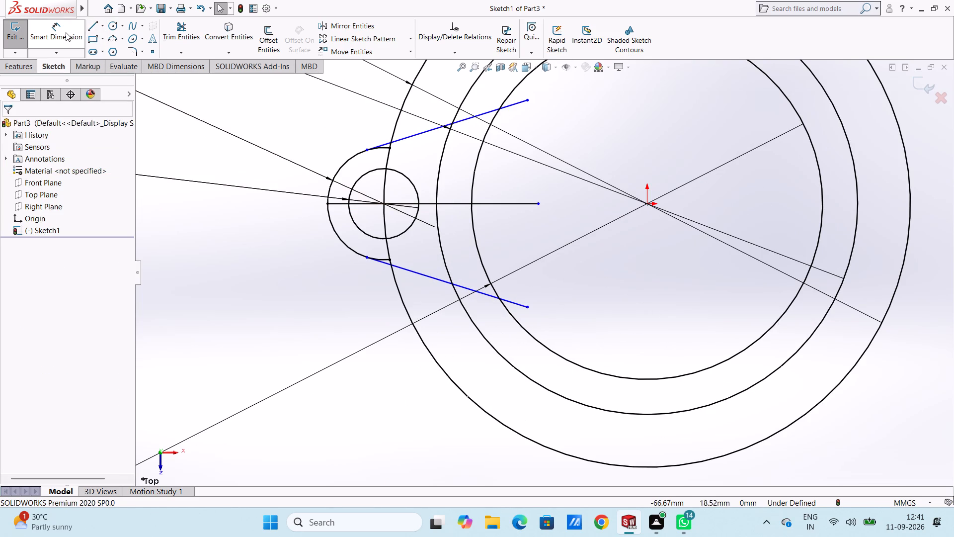
pyautogui.click(427, 132)
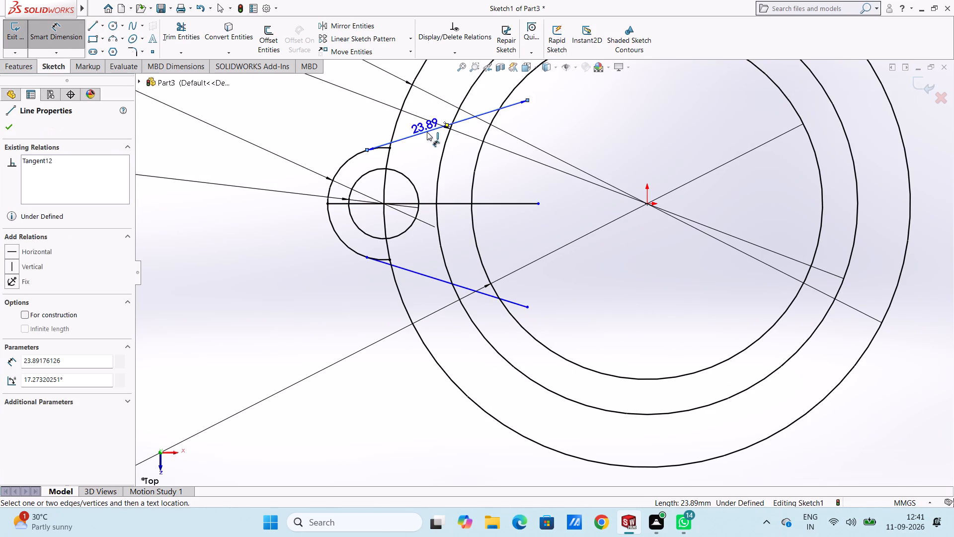
pyautogui.click(522, 204)
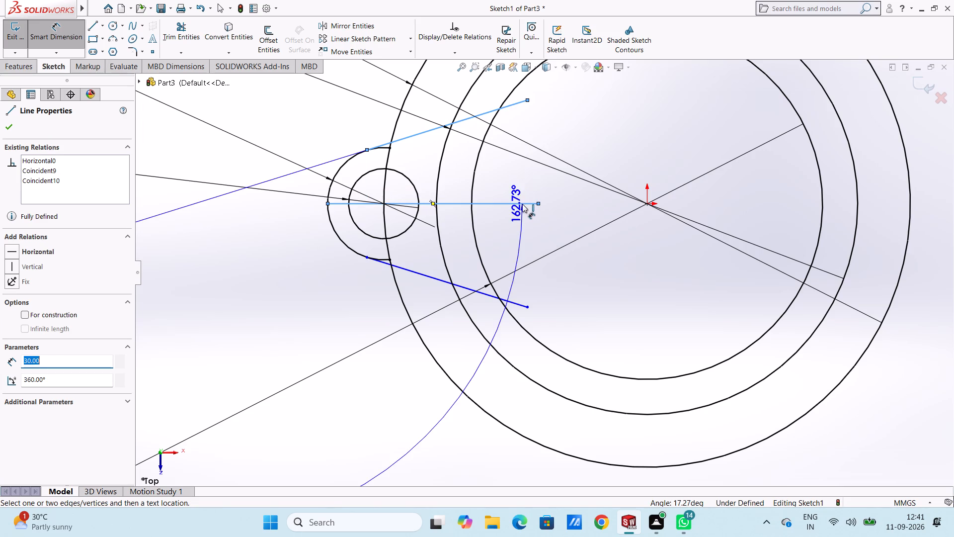
pyautogui.click(505, 168)
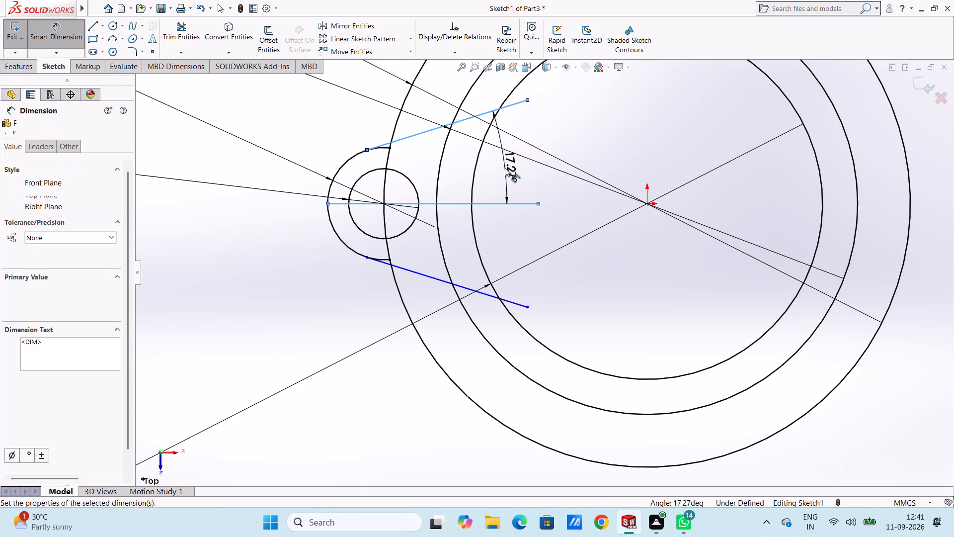
pyautogui.write('30')
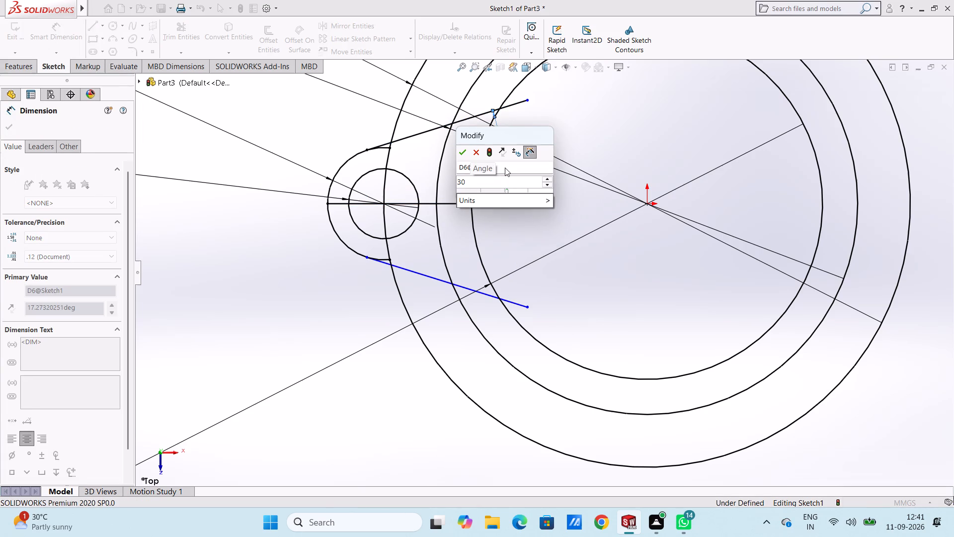
pyautogui.press('Return')
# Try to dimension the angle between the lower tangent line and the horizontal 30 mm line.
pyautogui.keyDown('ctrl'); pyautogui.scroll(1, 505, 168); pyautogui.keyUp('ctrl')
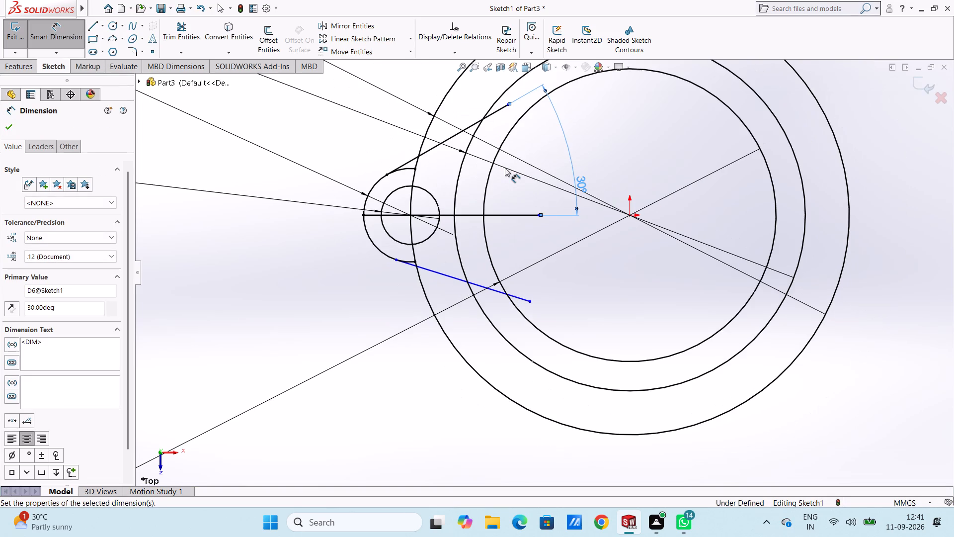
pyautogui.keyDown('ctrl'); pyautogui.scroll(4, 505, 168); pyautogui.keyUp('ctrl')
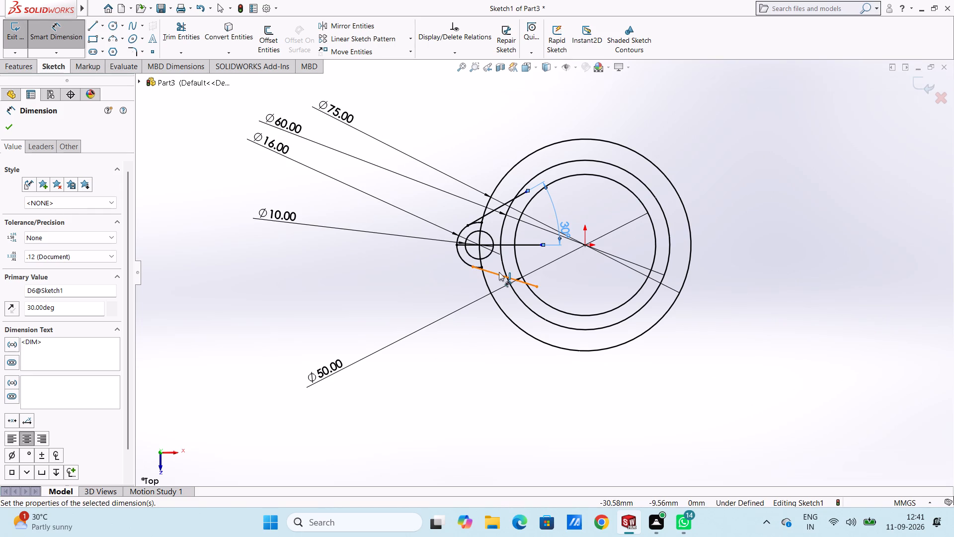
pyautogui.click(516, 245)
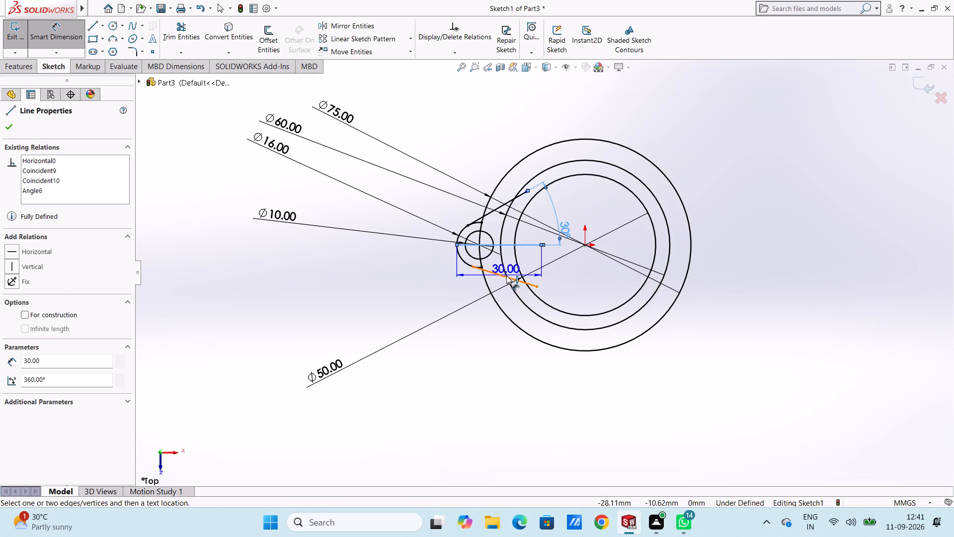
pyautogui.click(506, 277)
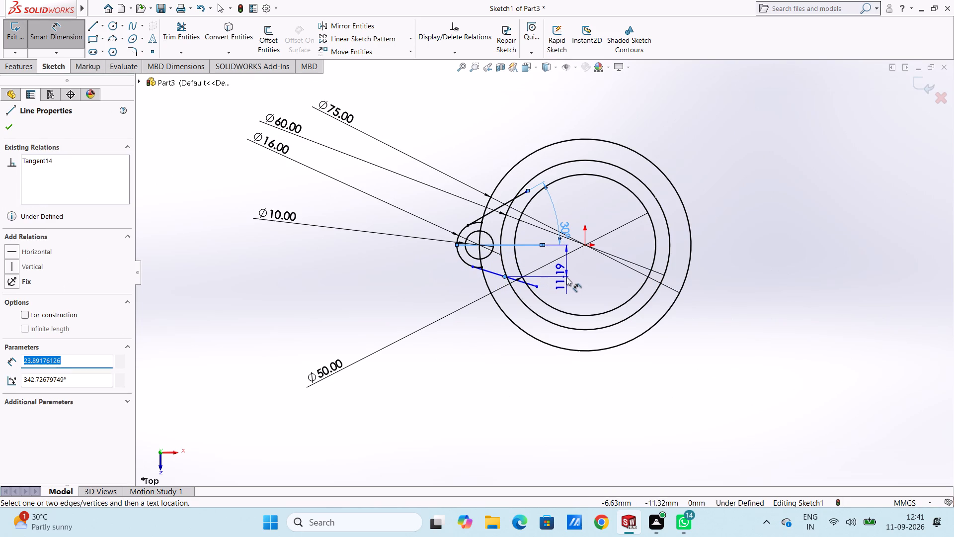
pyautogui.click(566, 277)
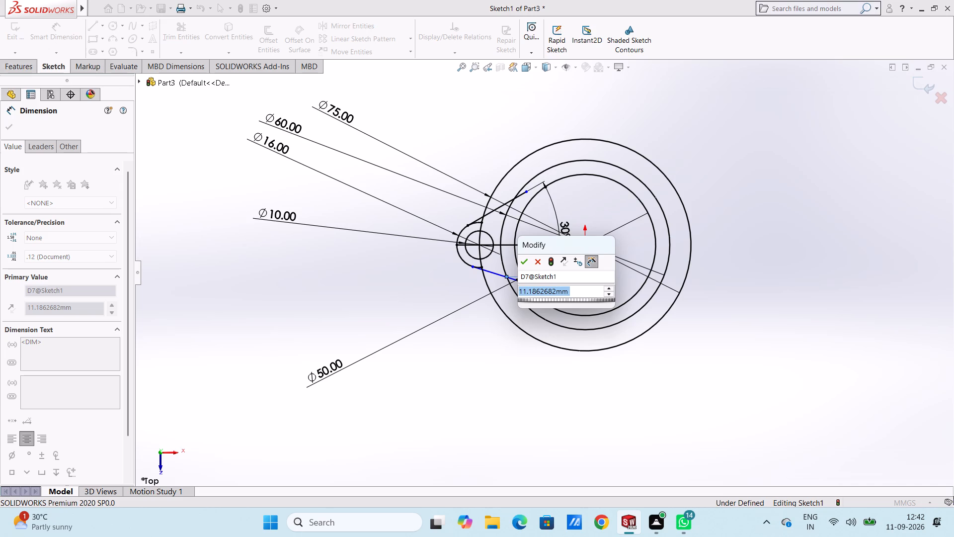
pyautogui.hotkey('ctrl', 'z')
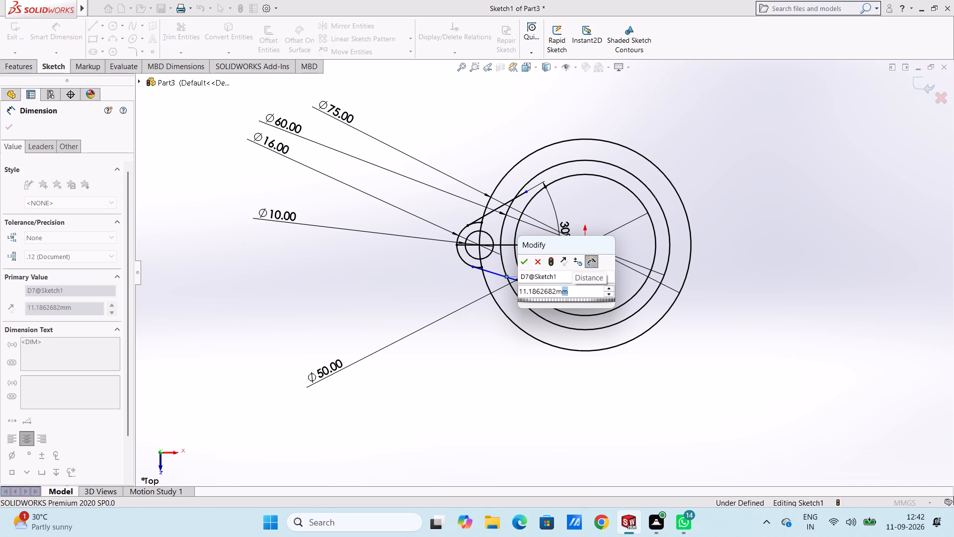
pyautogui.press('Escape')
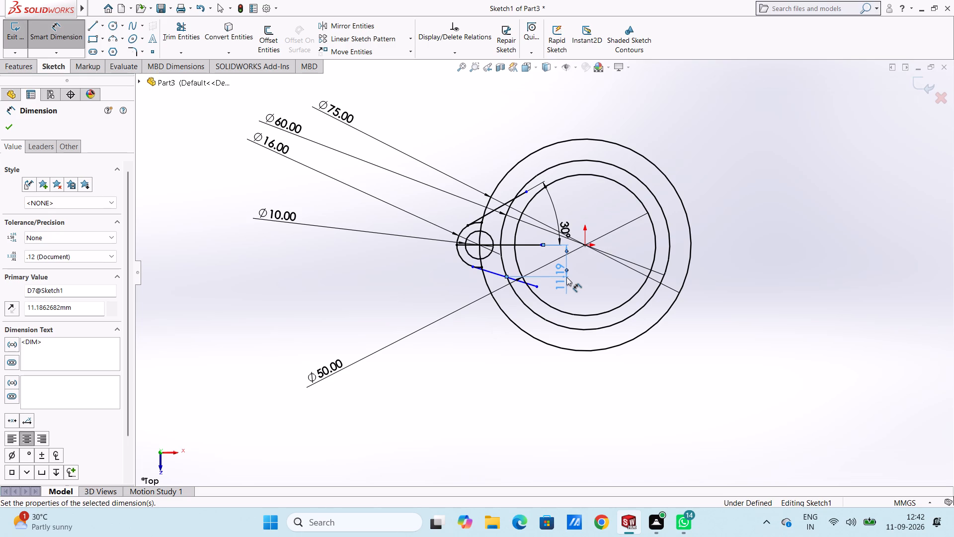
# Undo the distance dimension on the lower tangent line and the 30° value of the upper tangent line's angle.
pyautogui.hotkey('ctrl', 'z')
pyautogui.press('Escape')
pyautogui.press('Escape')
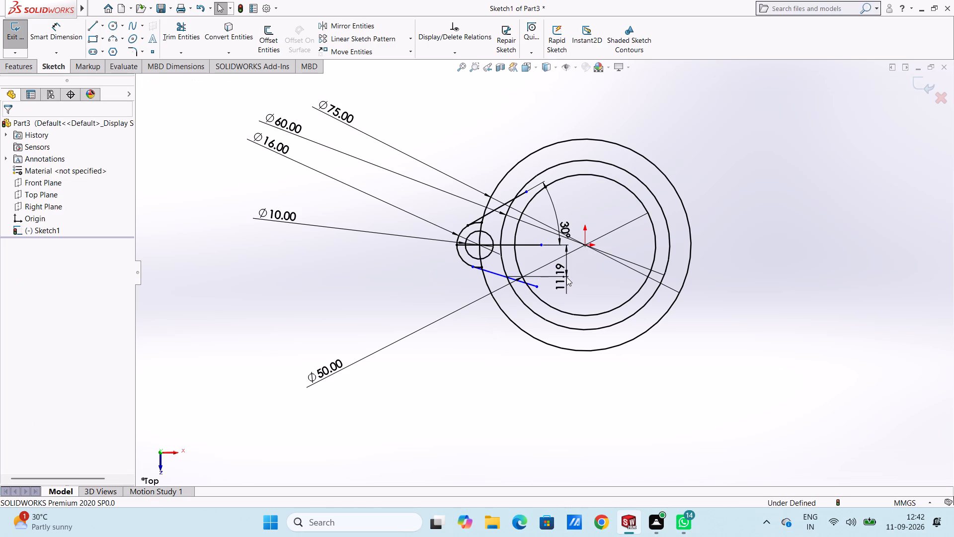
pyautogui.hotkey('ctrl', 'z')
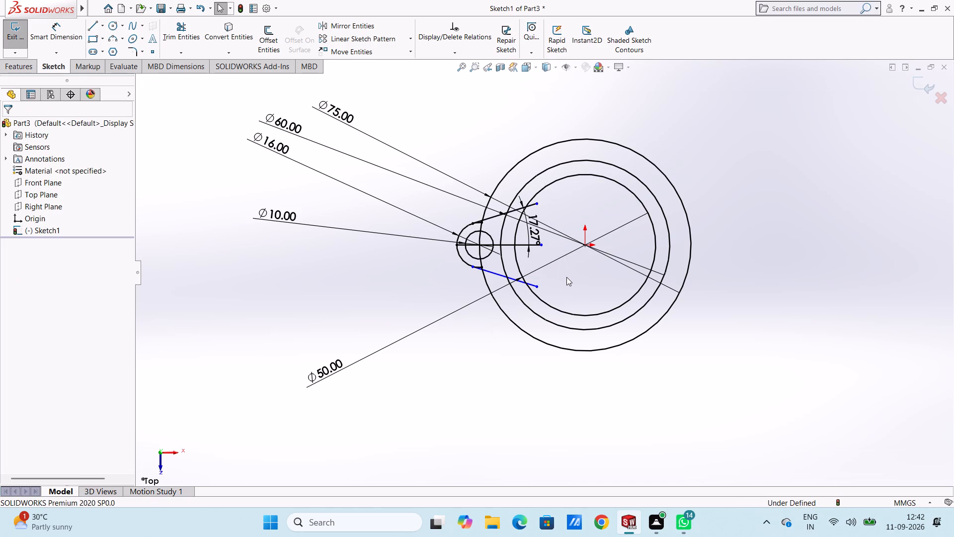
# Set the angle between the upper tangent line and the horizontal 30 mm line to 15°.
pyautogui.doubleClick(529, 229)
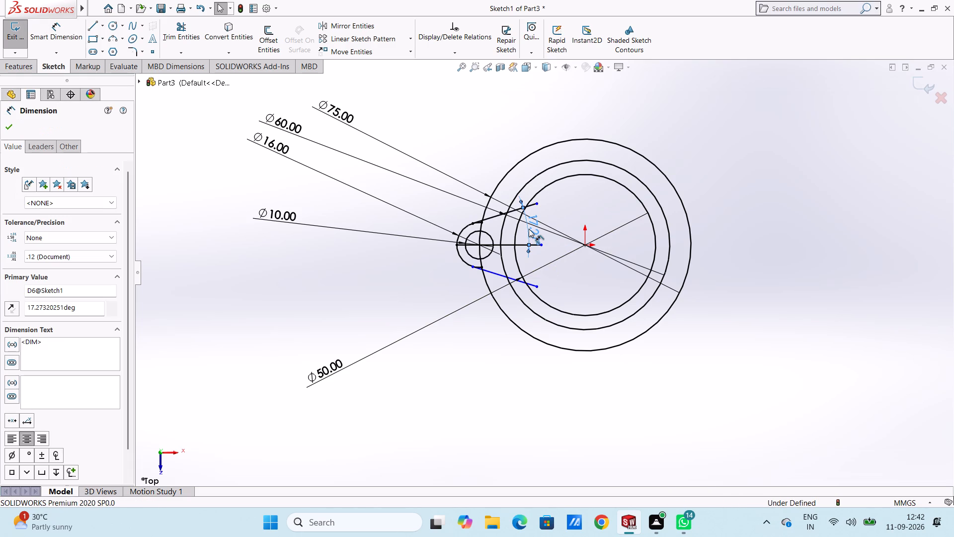
pyautogui.doubleClick(88, 306)
pyautogui.write('15')
pyautogui.press('Return')
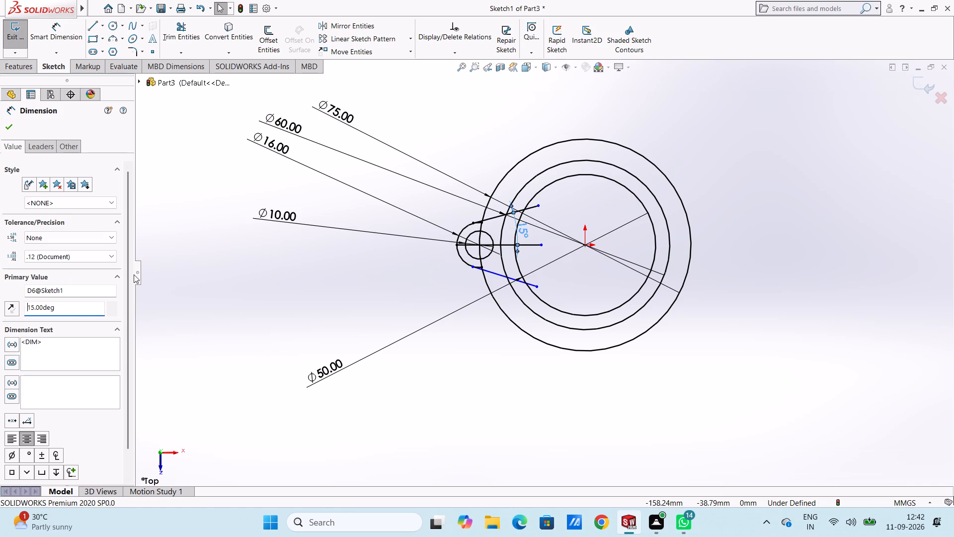
pyautogui.click(11, 125)
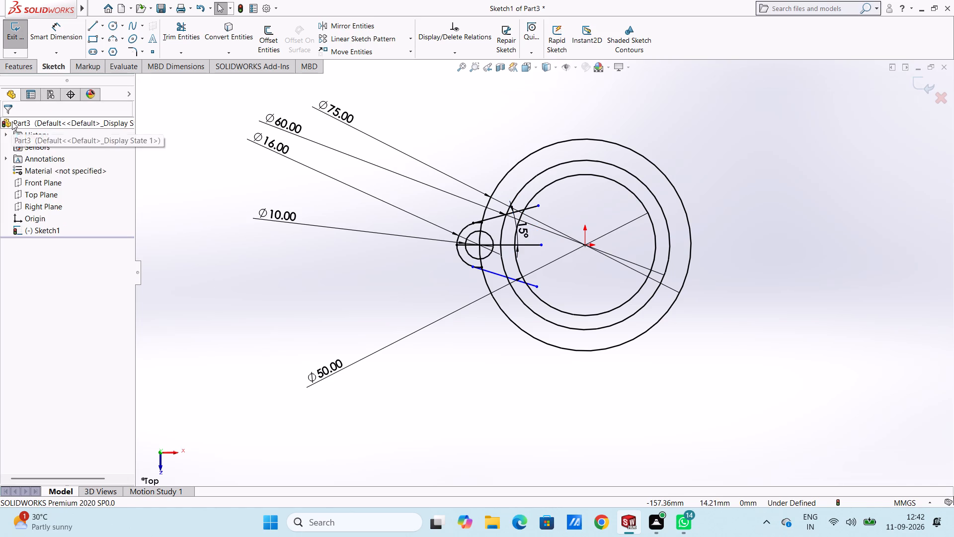
# Dimension the angle between the lower tangent line and the horizontal 30 mm line as 15°.
pyautogui.click(57, 35)
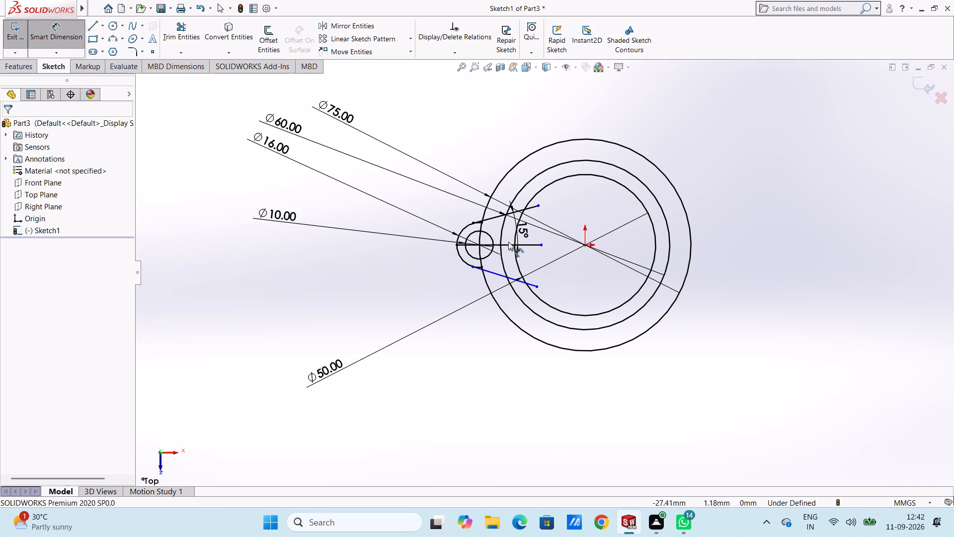
pyautogui.click(509, 245)
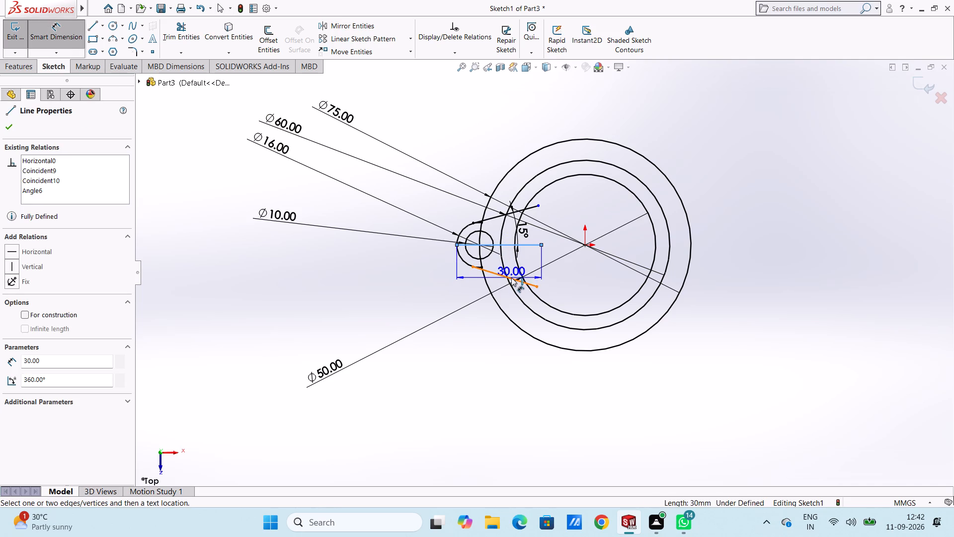
pyautogui.click(511, 277)
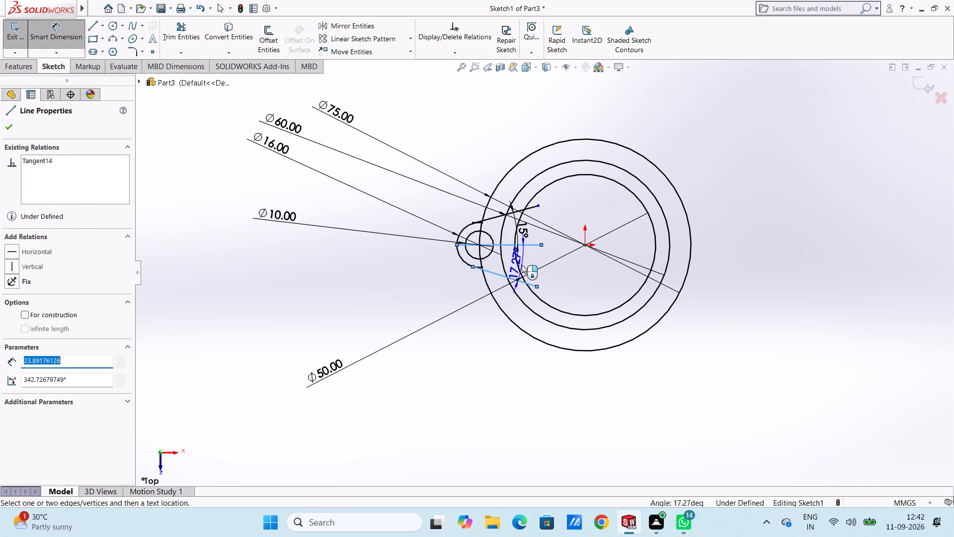
pyautogui.doubleClick(522, 265)
pyautogui.write('15')
pyautogui.press('Return')
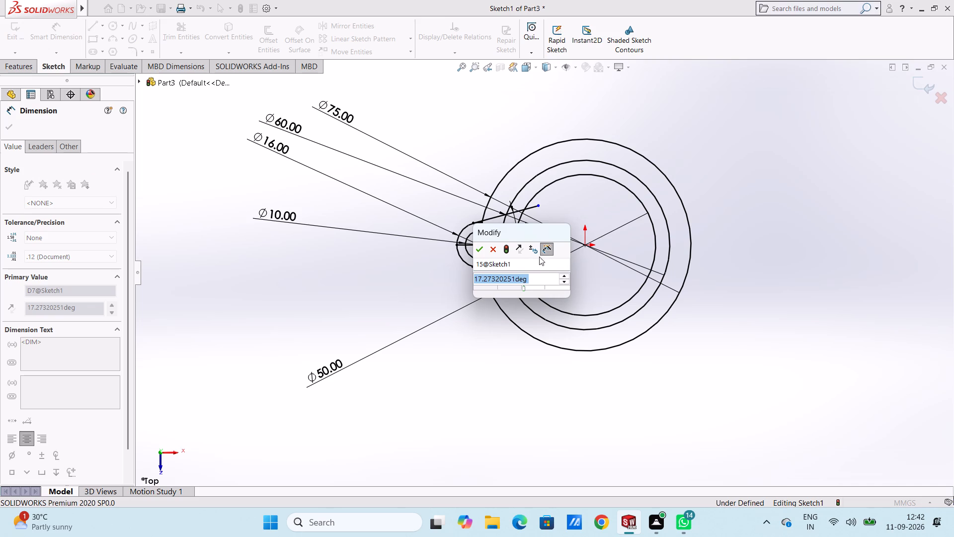
pyautogui.tripleClick(539, 277)
pyautogui.doubleClick(539, 277)
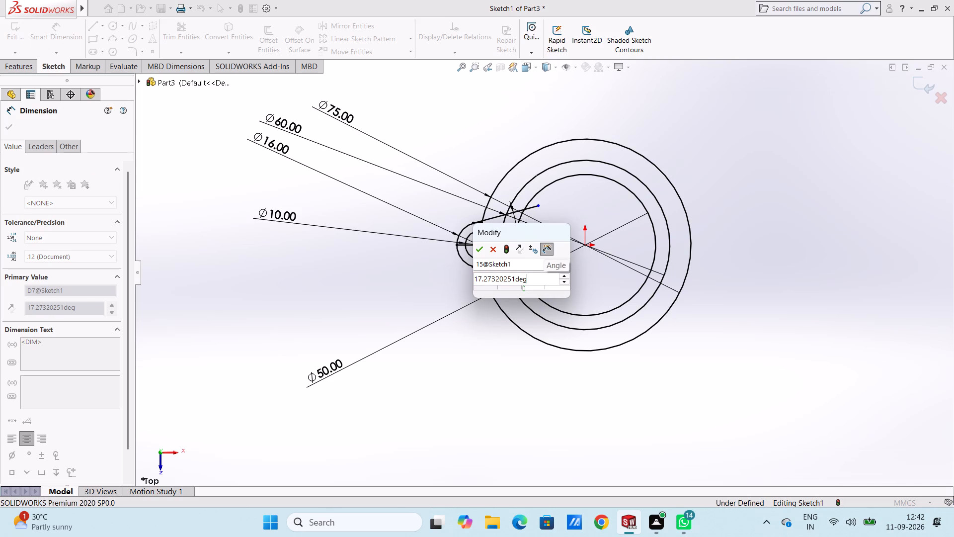
pyautogui.write('15')
pyautogui.press('Return')
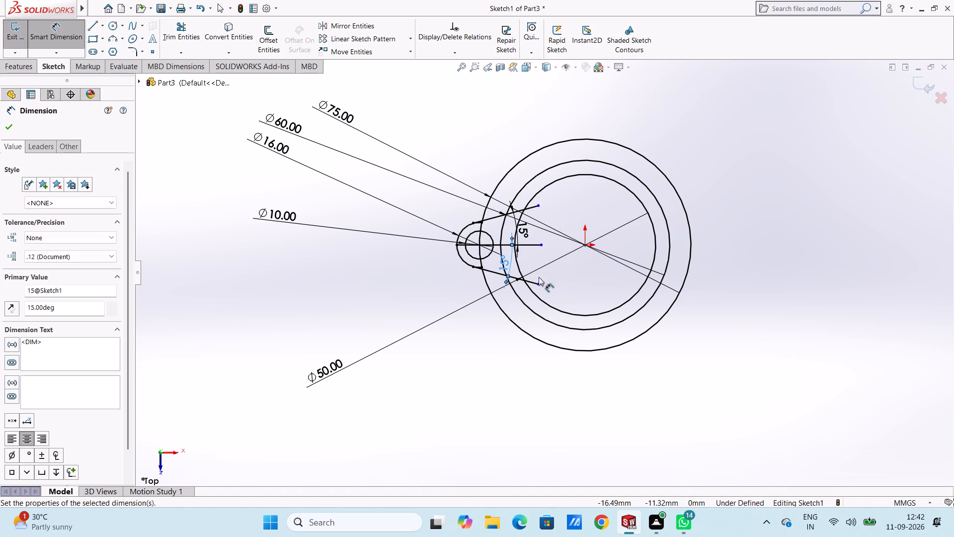
pyautogui.click(560, 270)
pyautogui.press('Escape')
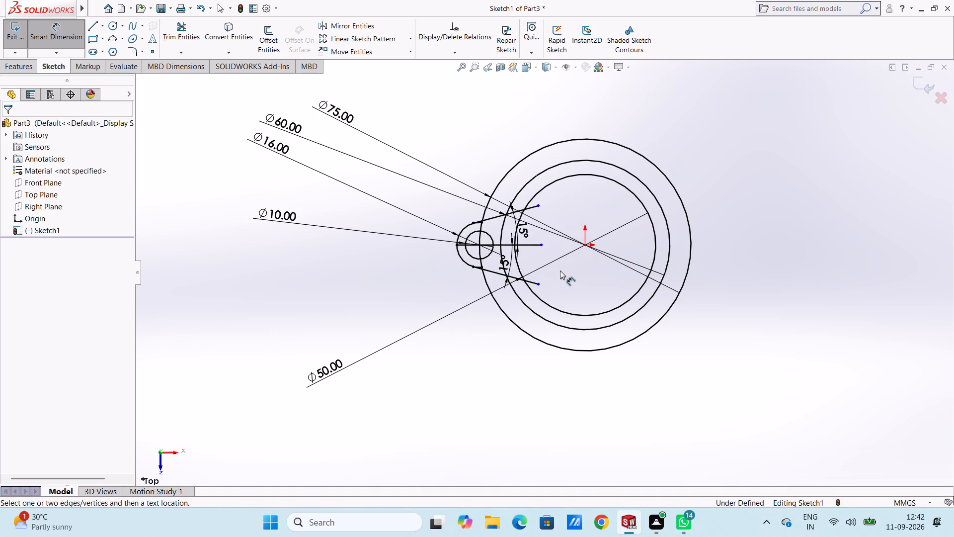
# Trim away the two short ends of the 16 mm lug arc that extend past the tangent lines' start points.
pyautogui.keyDown('ctrl'); pyautogui.scroll(-4, 560, 270); pyautogui.keyUp('ctrl')
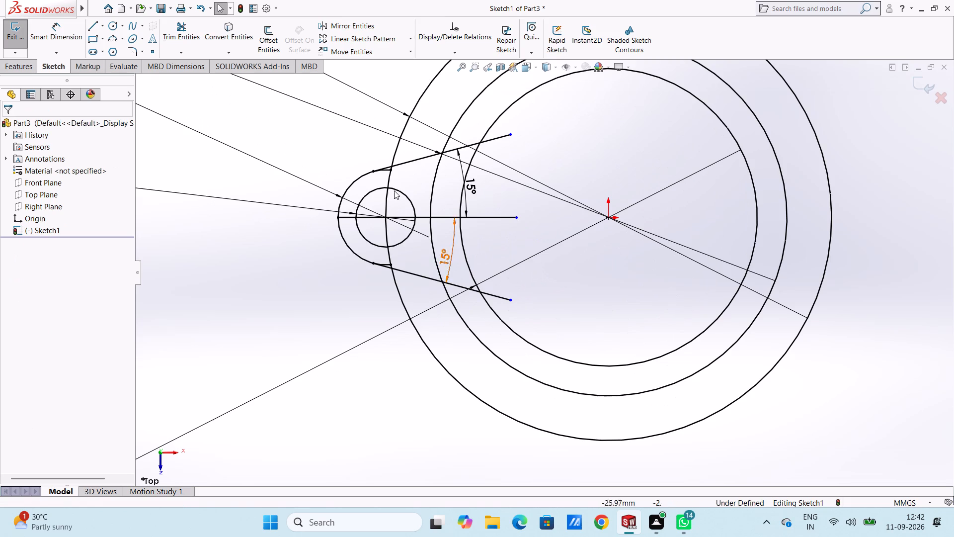
pyautogui.keyDown('ctrl'); pyautogui.scroll(-5, 404, 179); pyautogui.keyUp('ctrl')
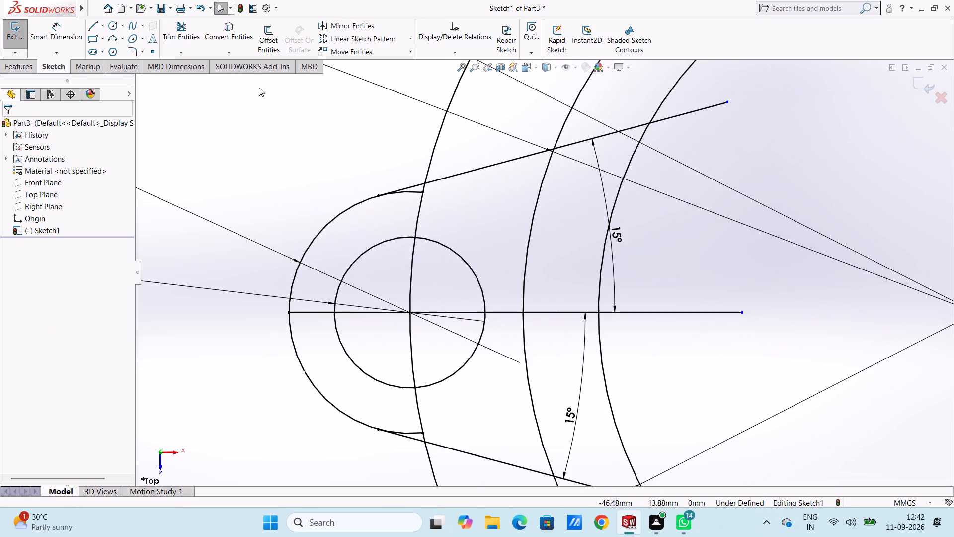
pyautogui.click(196, 31)
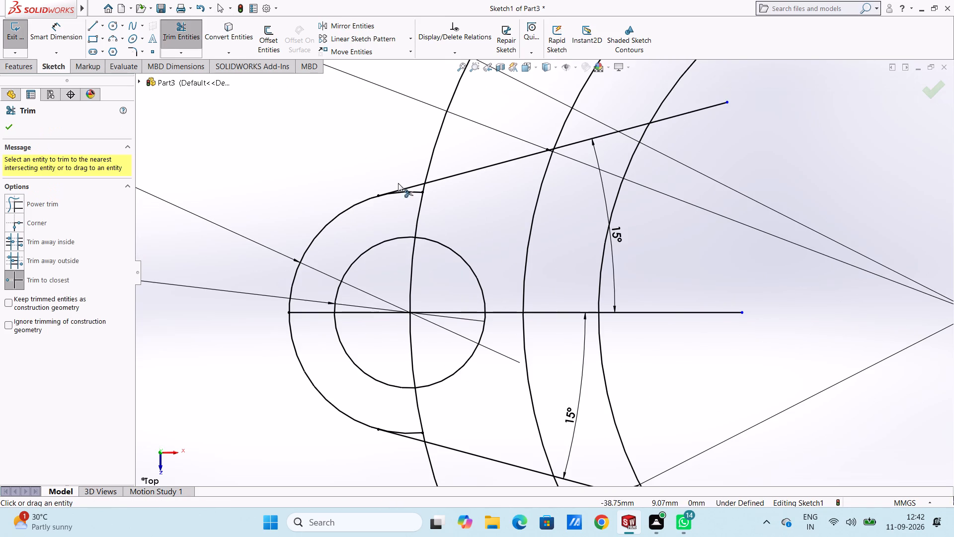
pyautogui.click(416, 192)
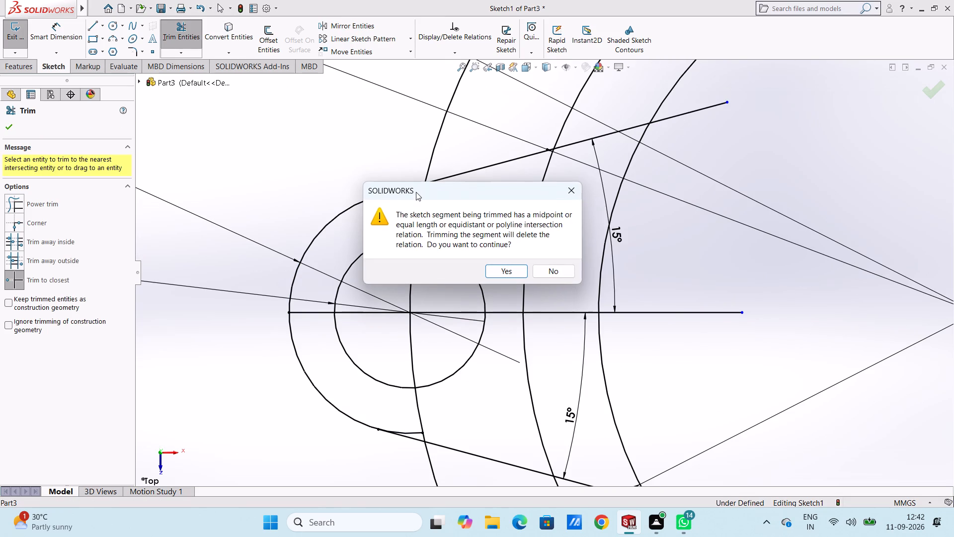
pyautogui.click(569, 196)
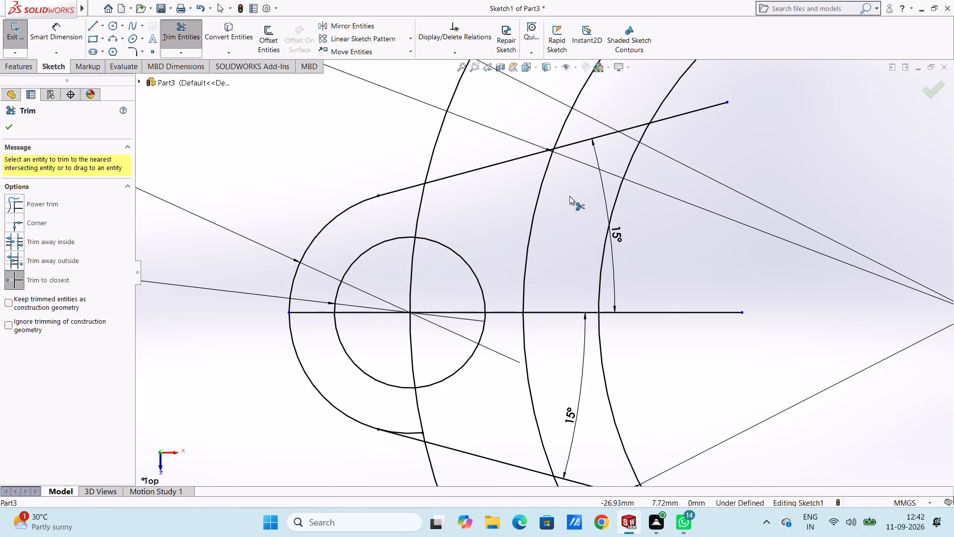
pyautogui.click(412, 432)
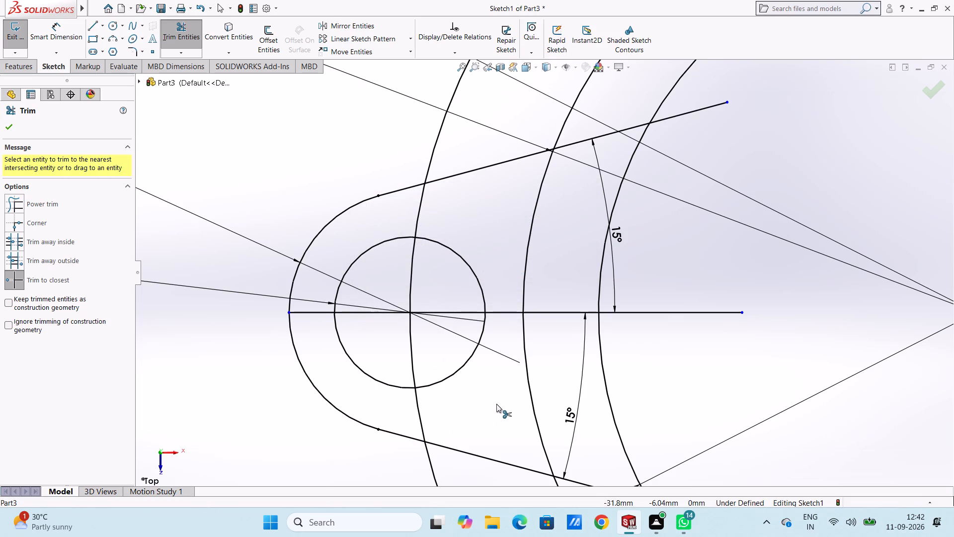
pyautogui.press('Escape')
pyautogui.press('Escape')
# Trim the upper and lower tangent lines back to the 60 mm circle, removing the portions inside it.
pyautogui.keyDown('ctrl'); pyautogui.scroll(4, 496, 404); pyautogui.keyUp('ctrl')
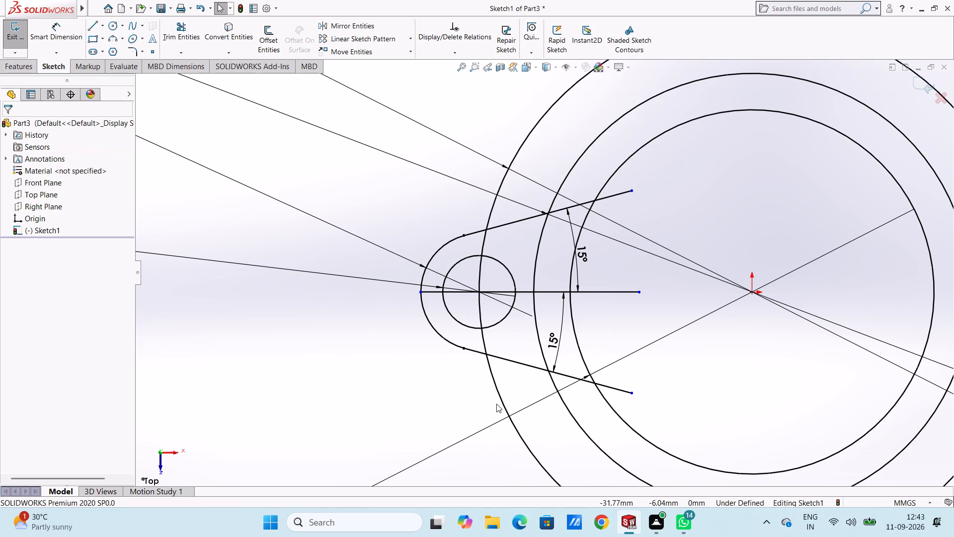
pyautogui.click(169, 28)
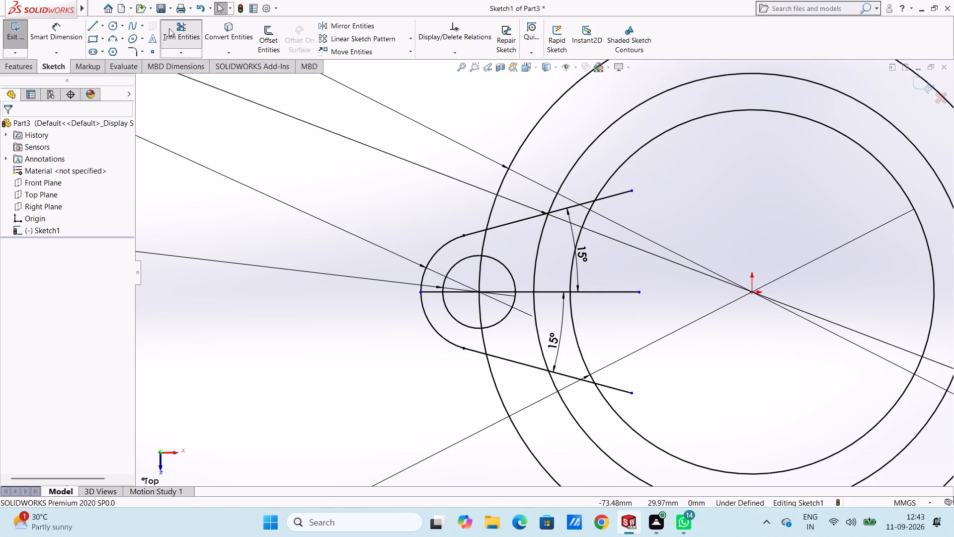
pyautogui.click(588, 201)
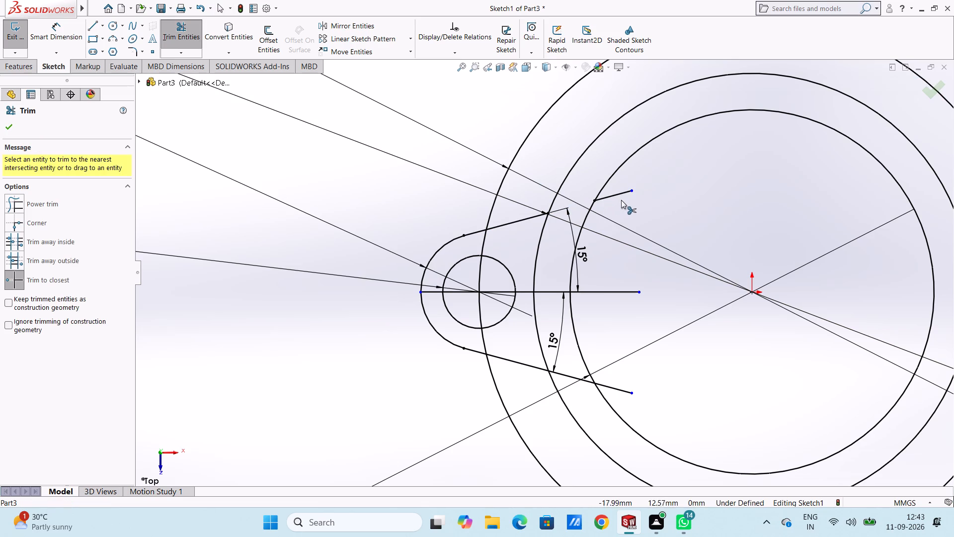
pyautogui.click(619, 195)
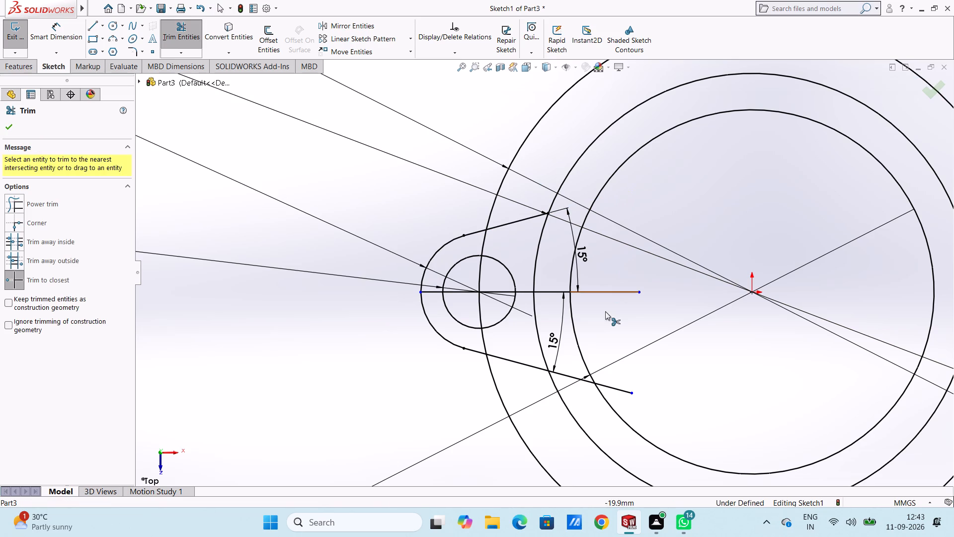
pyautogui.click(609, 386)
pyautogui.click(567, 376)
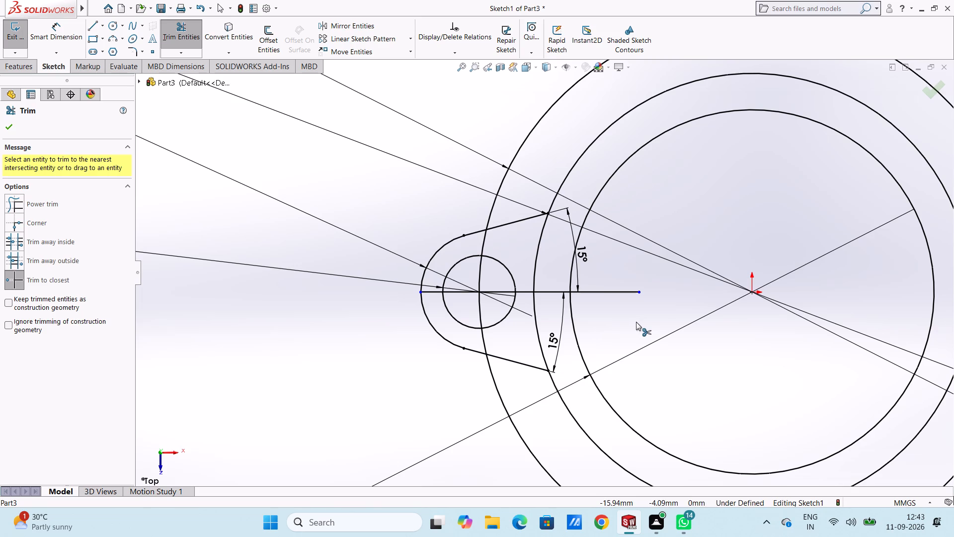
pyautogui.press('Escape')
pyautogui.press('Escape')
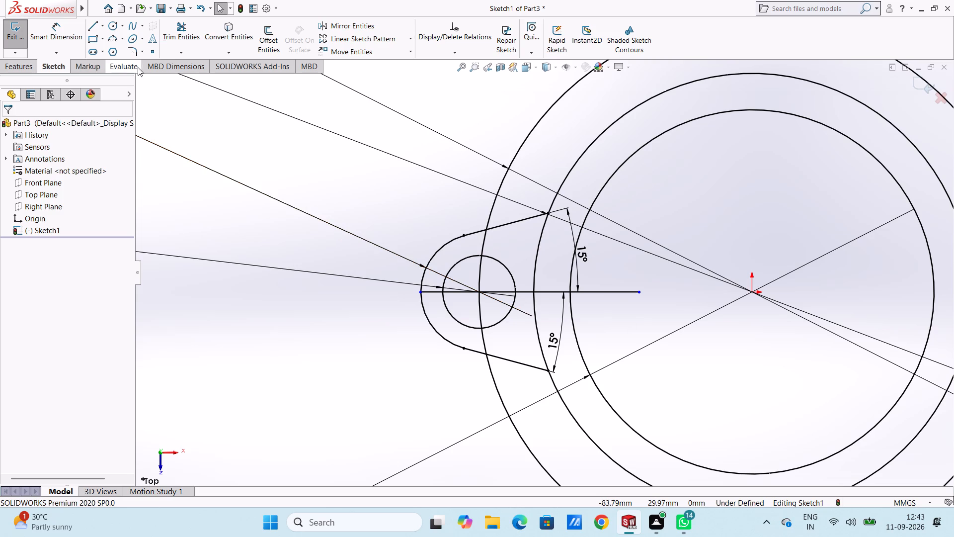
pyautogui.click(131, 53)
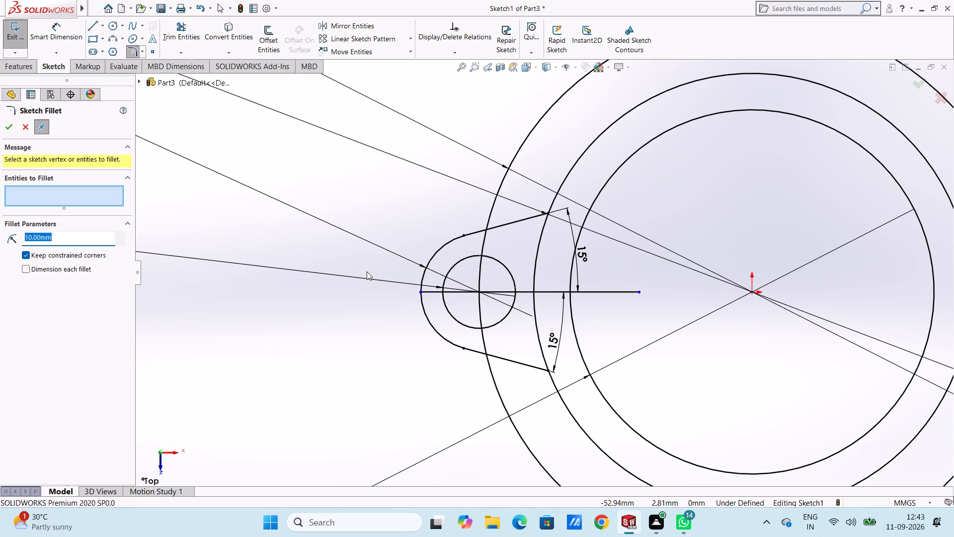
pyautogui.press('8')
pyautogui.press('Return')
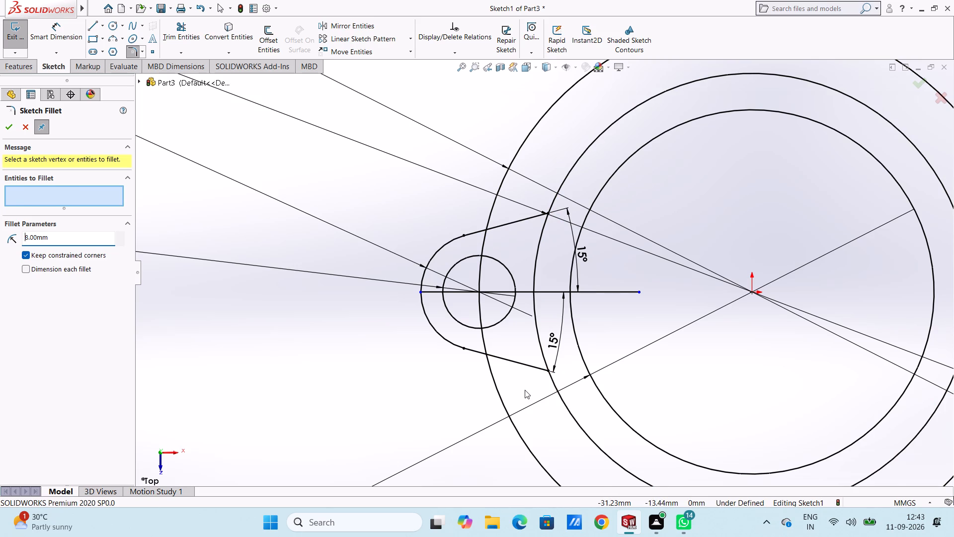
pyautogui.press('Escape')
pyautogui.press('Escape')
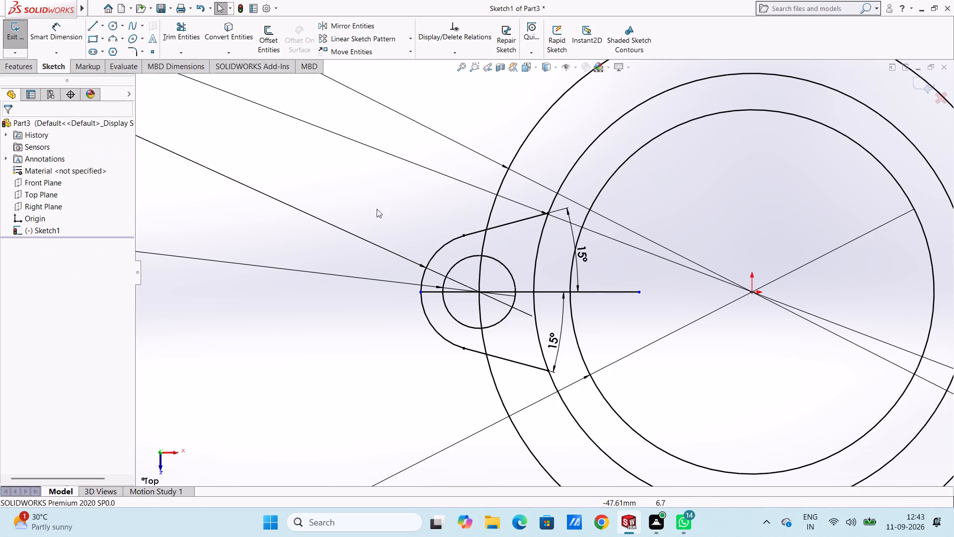
# Trim away every portion of the large outer circle that passes through the lug hole's centre.
pyautogui.click(180, 28)
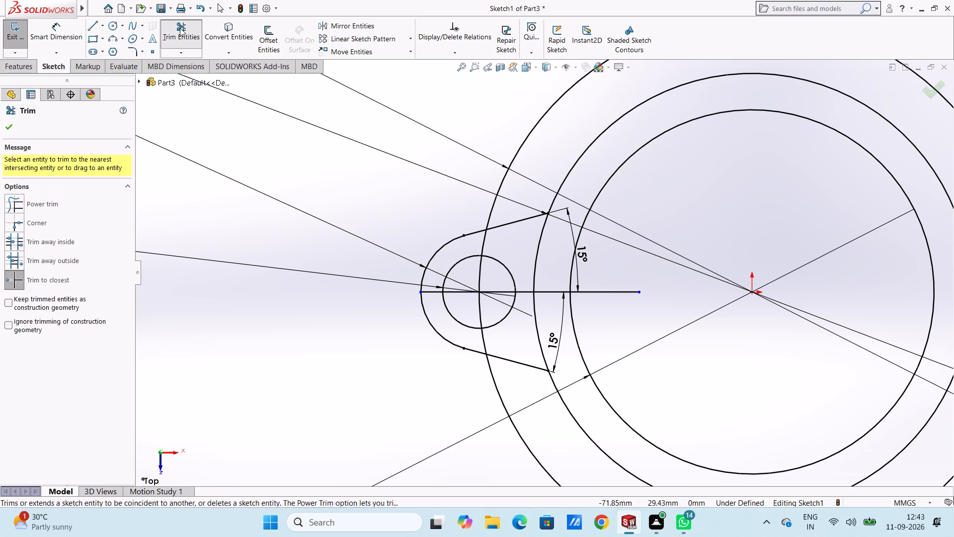
pyautogui.click(518, 147)
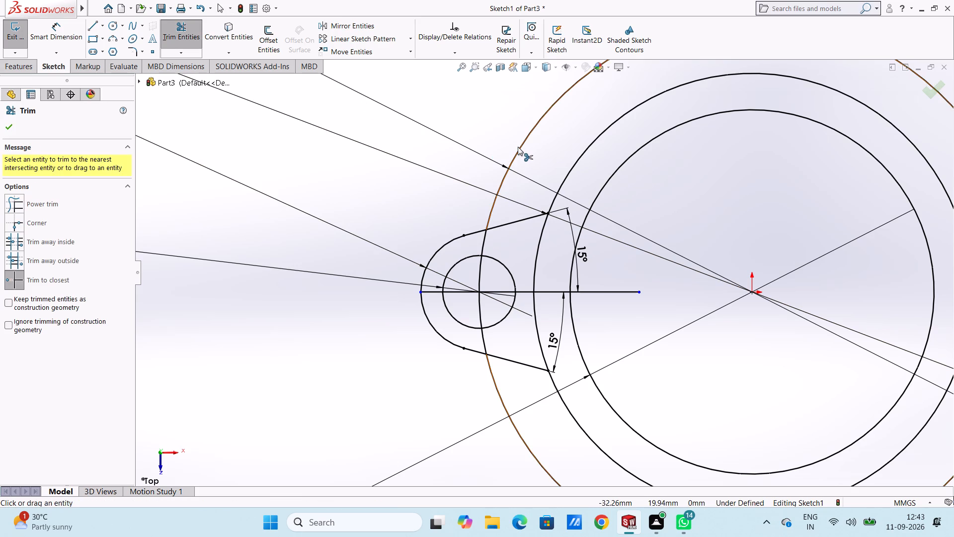
pyautogui.click(483, 241)
pyautogui.click(480, 262)
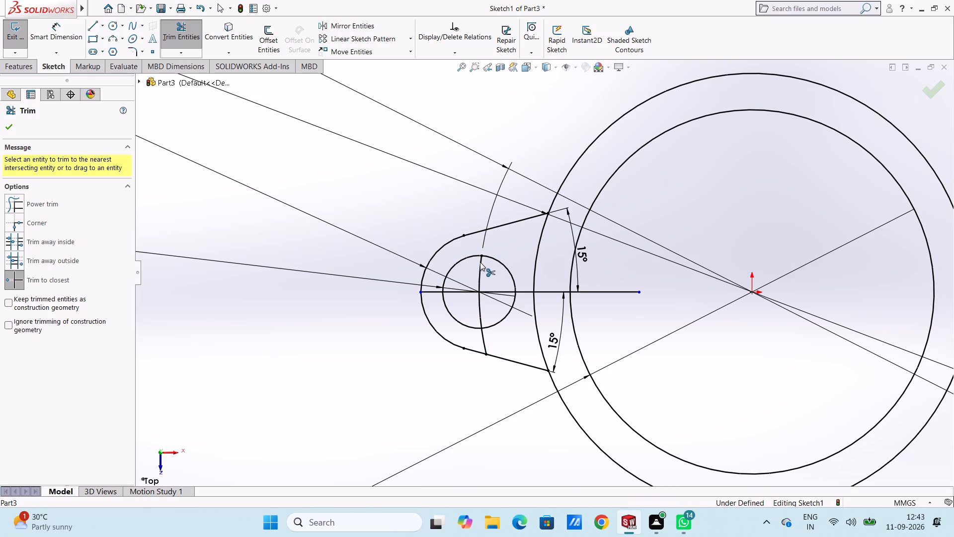
pyautogui.click(480, 308)
pyautogui.click(482, 335)
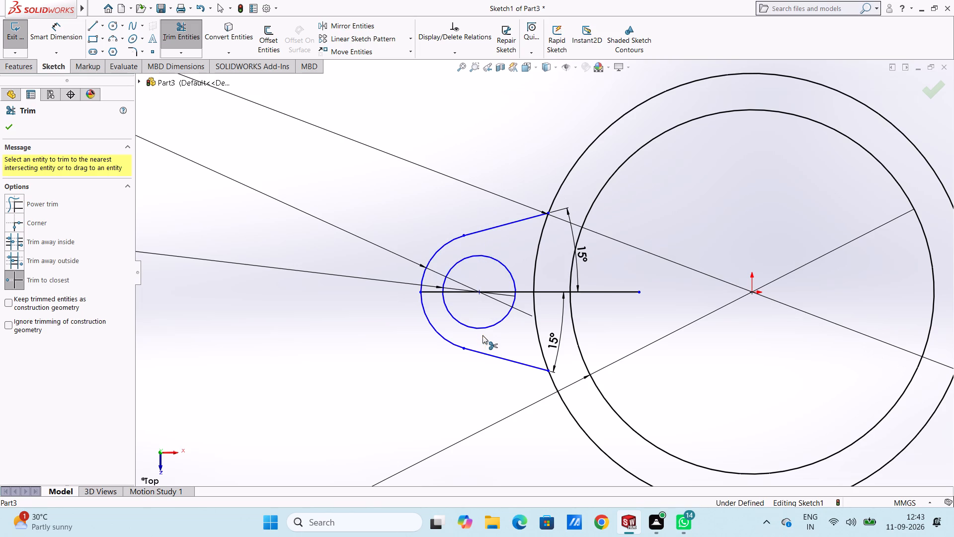
# Trim away the part of the 60 mm circle lying inside the lug, between the two tangent lines.
pyautogui.click(537, 255)
pyautogui.click(533, 304)
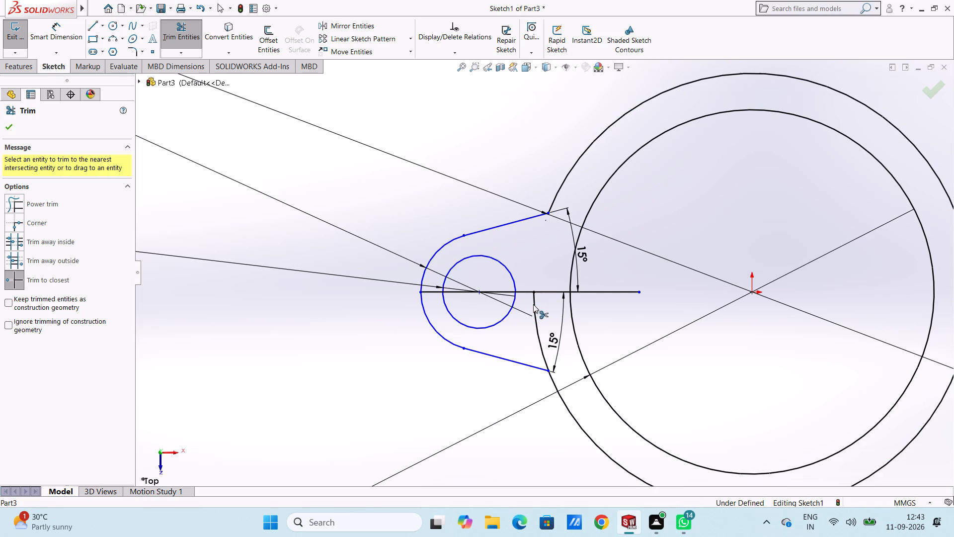
# Trim away all segments of the 30 mm horizontal line running through the lug and its hole.
pyautogui.click(535, 291)
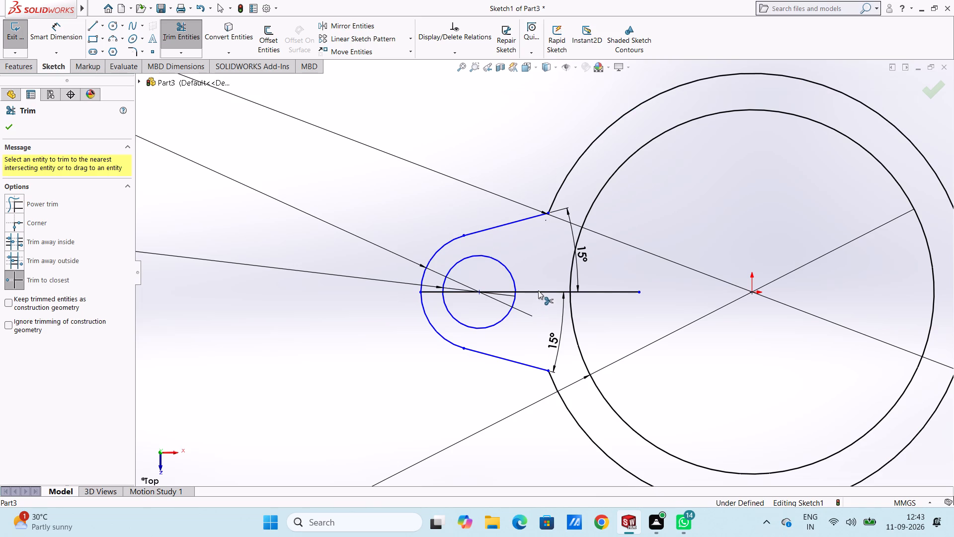
pyautogui.click(598, 290)
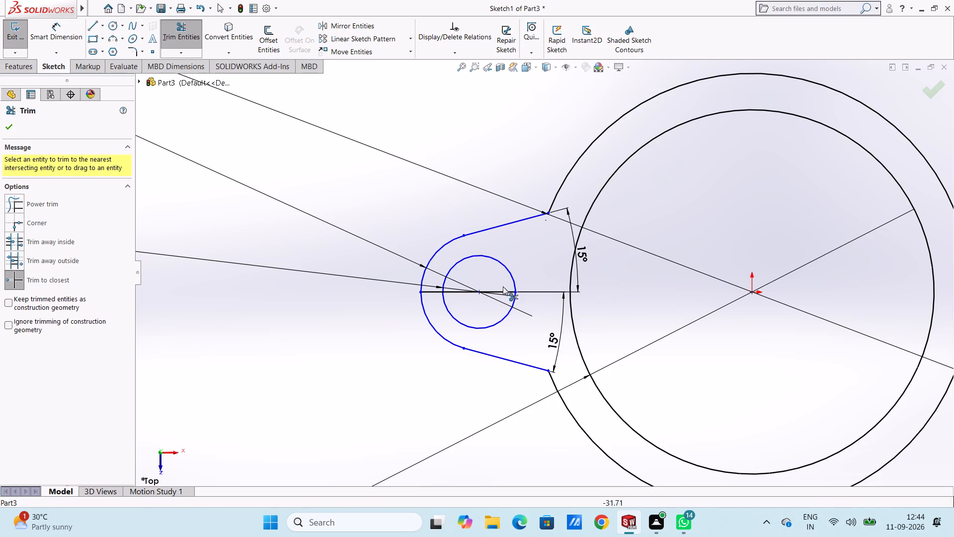
pyautogui.click(454, 293)
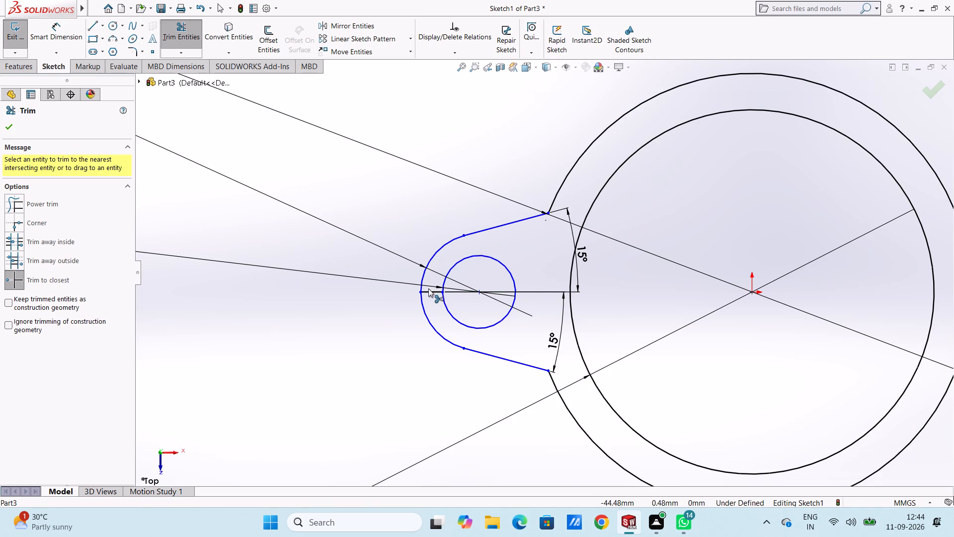
pyautogui.click(429, 291)
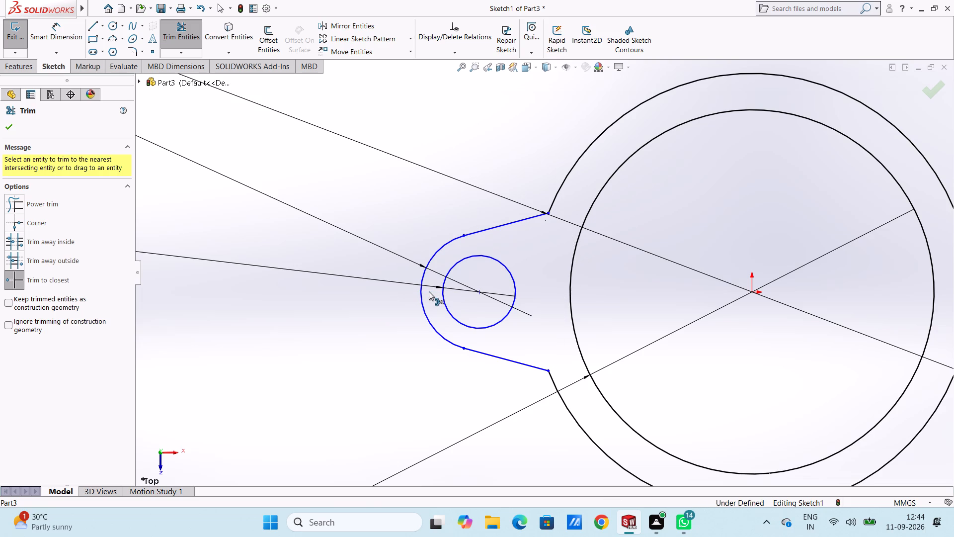
pyautogui.press('Escape')
pyautogui.press('Escape')
pyautogui.press('Escape')
# Circular-pattern the lug arc, its 10 mm hole and both tangent lines about the origin, with 3 equally spaced instances over 360°.
pyautogui.keyDown('ctrl'); pyautogui.scroll(2, 384, 315); pyautogui.keyUp('ctrl')
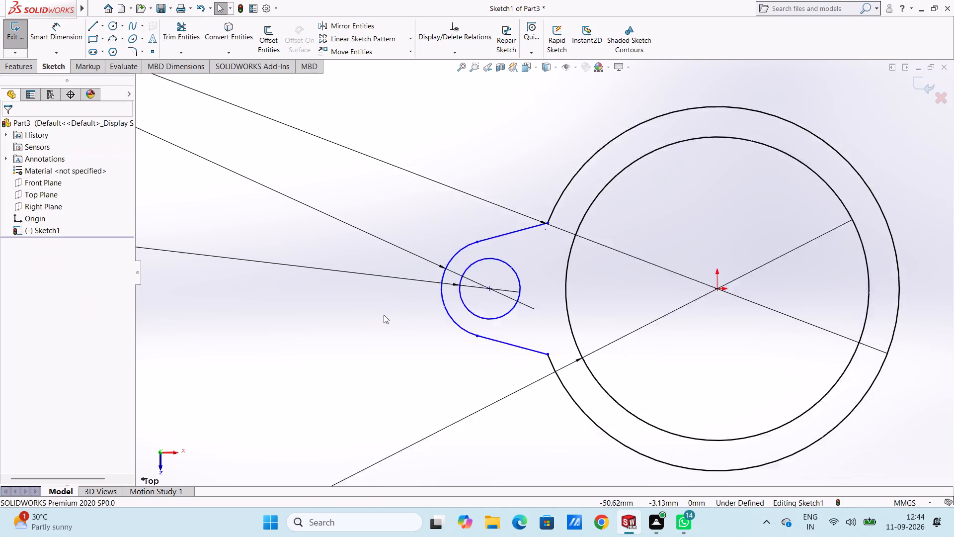
pyautogui.keyDown('ctrl'); pyautogui.scroll(3, 384, 315); pyautogui.keyUp('ctrl')
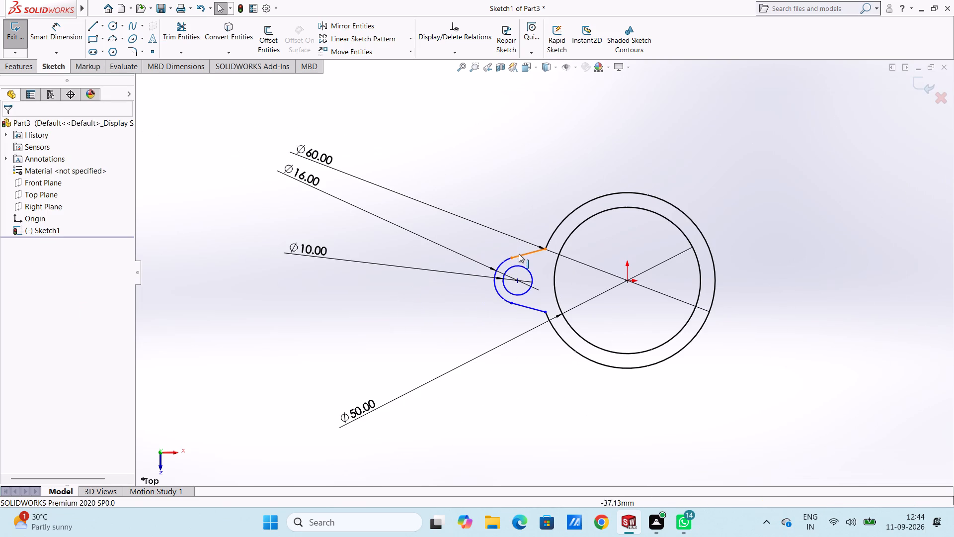
pyautogui.click(519, 255)
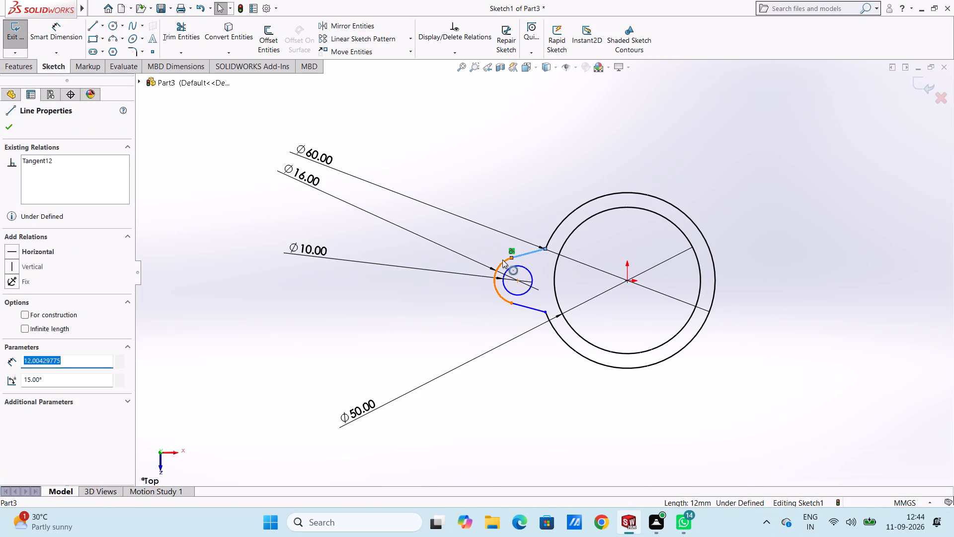
pyautogui.keyDown('ctrl'); pyautogui.click(502, 260); pyautogui.keyUp('ctrl')
pyautogui.keyDown('ctrl'); pyautogui.click(511, 266); pyautogui.keyUp('ctrl')
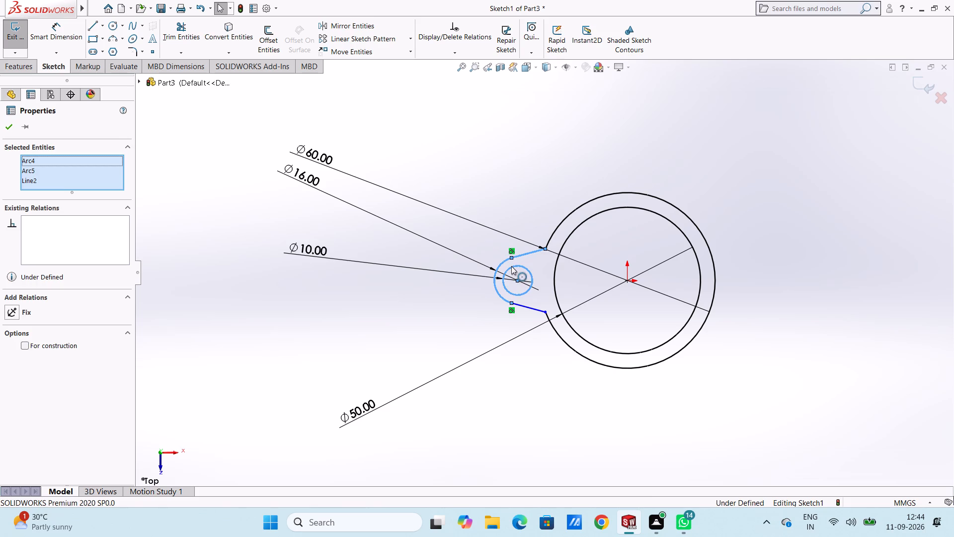
pyautogui.keyDown('ctrl'); pyautogui.click(531, 308); pyautogui.keyUp('ctrl')
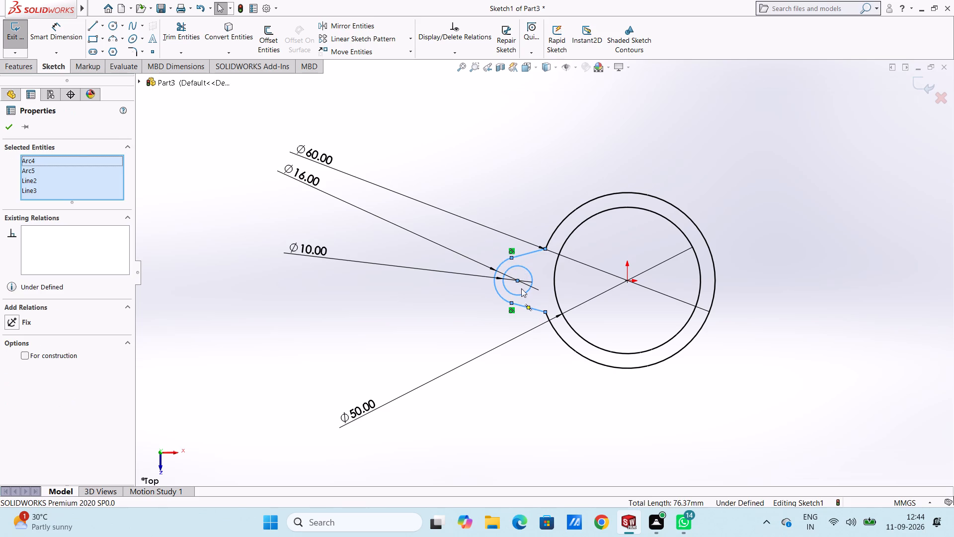
pyautogui.click(411, 43)
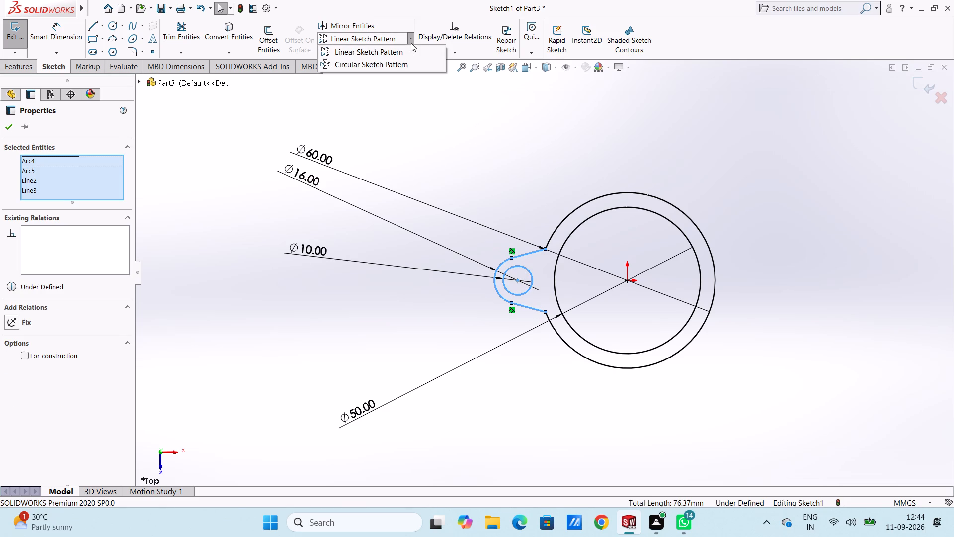
pyautogui.click(401, 62)
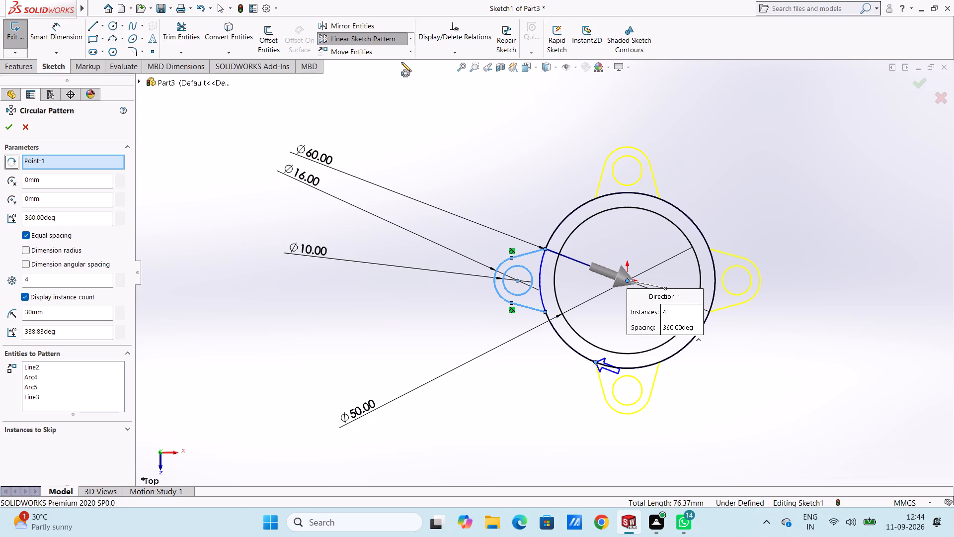
pyautogui.doubleClick(54, 280)
pyautogui.press('3')
pyautogui.press('Return')
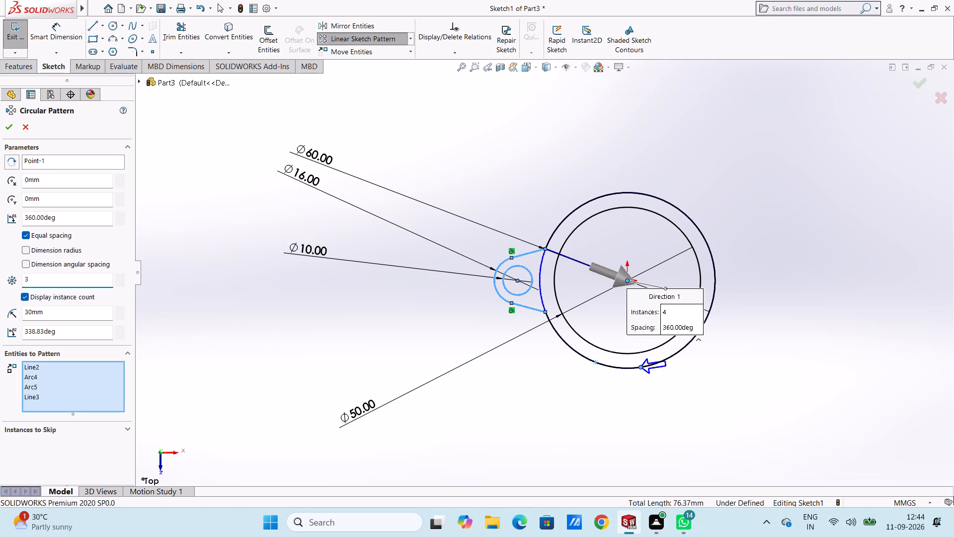
pyautogui.click(11, 128)
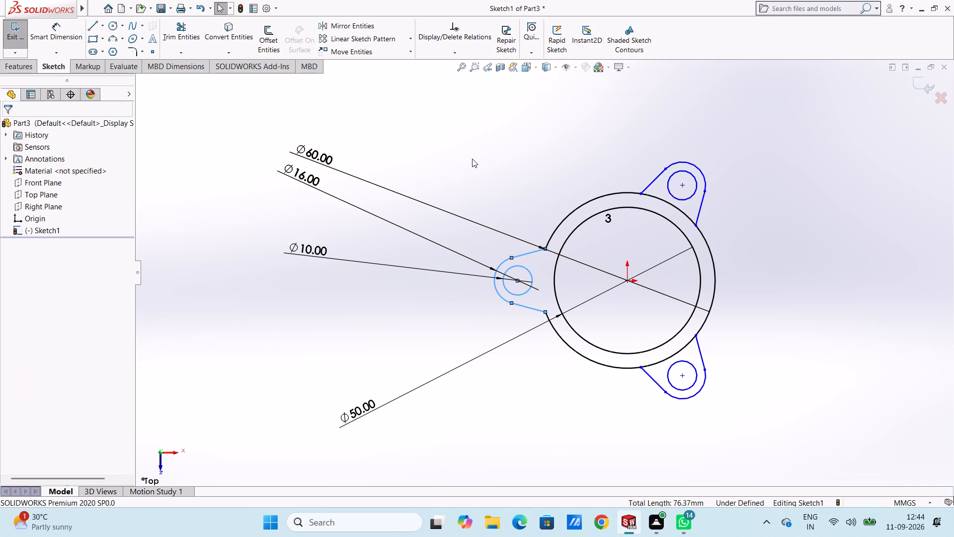
# Trim away the 60 mm circle's arcs that lie inside the two patterned lugs.
pyautogui.click(184, 33)
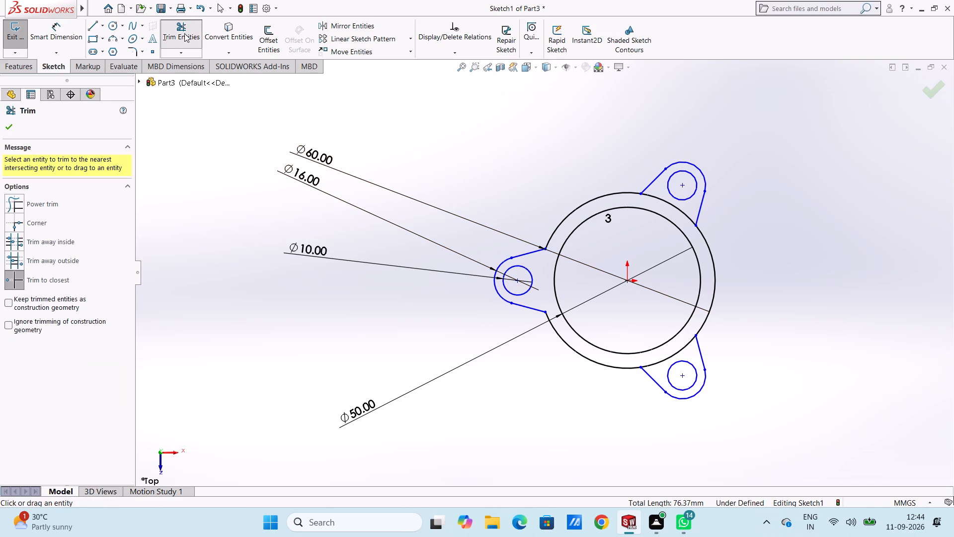
pyautogui.click(660, 200)
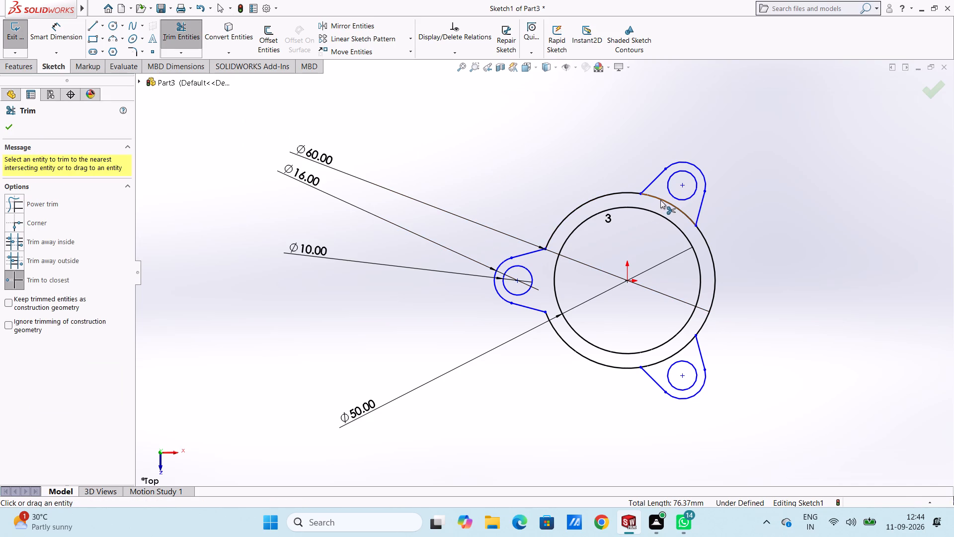
pyautogui.click(672, 356)
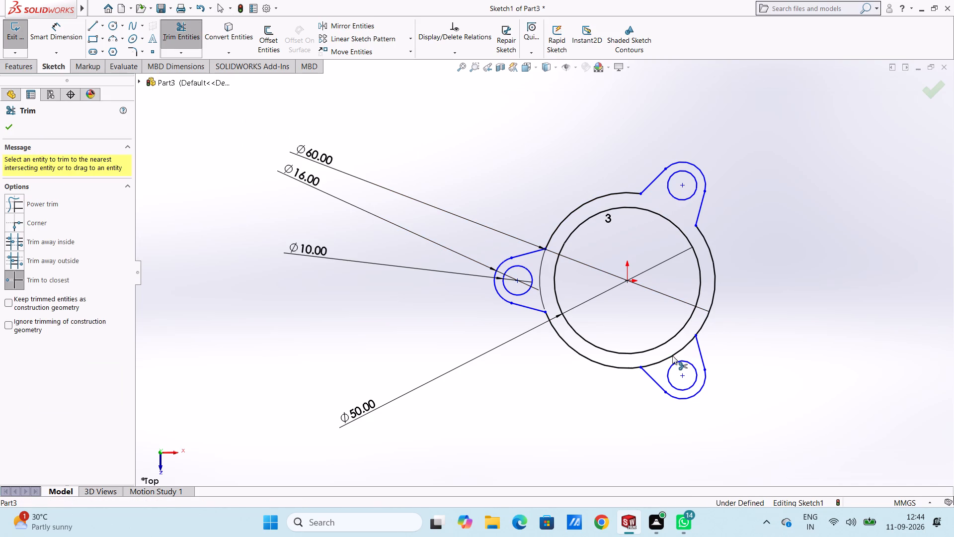
pyautogui.press('Escape')
pyautogui.press('Escape')
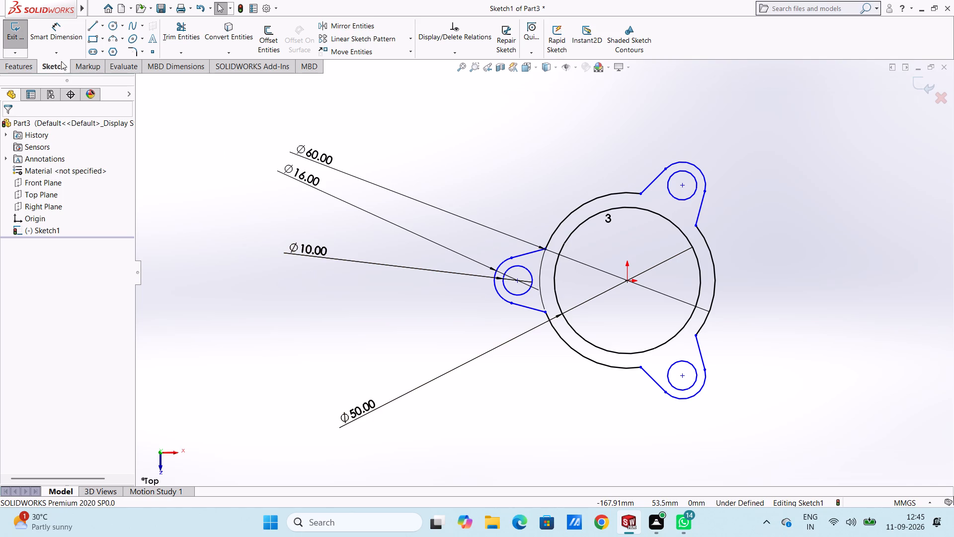
# Extrude the ring-and-lugs profile as a blind boss, 5 mm upward from the sketch plane.
pyautogui.click(23, 64)
pyautogui.click(24, 43)
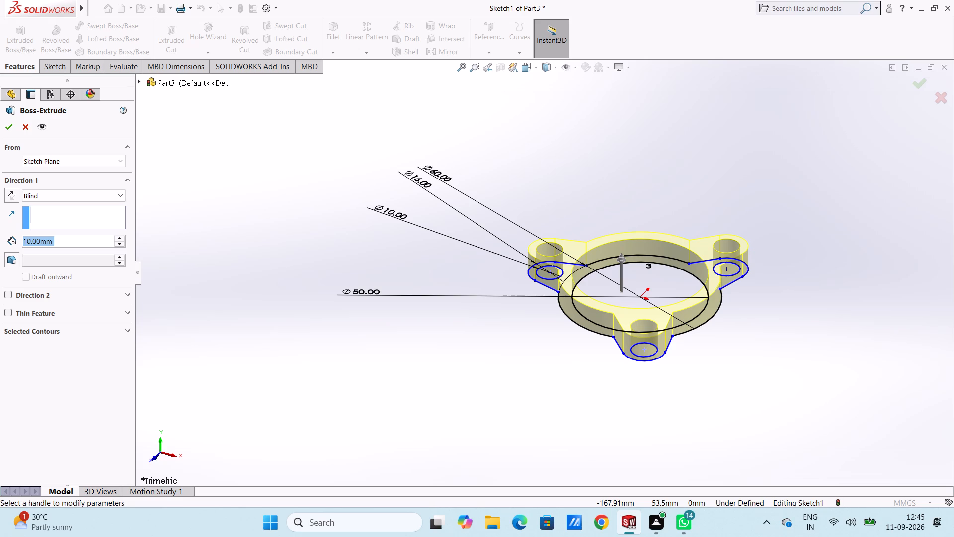
pyautogui.press('5')
pyautogui.press('Return')
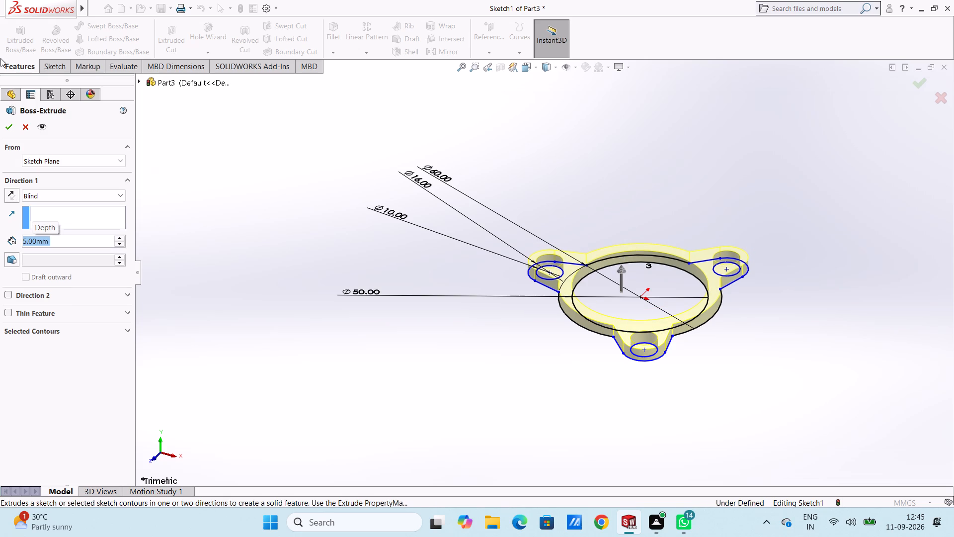
pyautogui.click(8, 124)
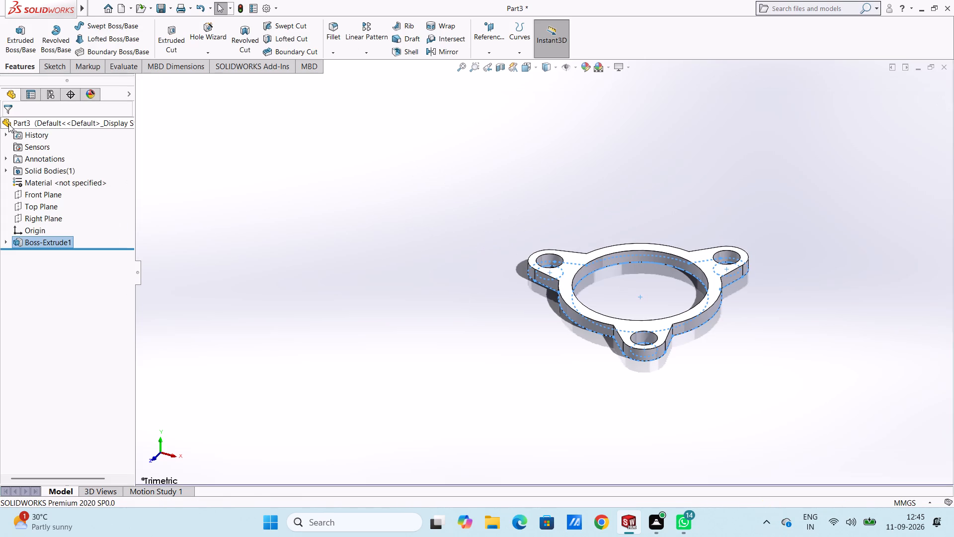
pyautogui.click(351, 174)
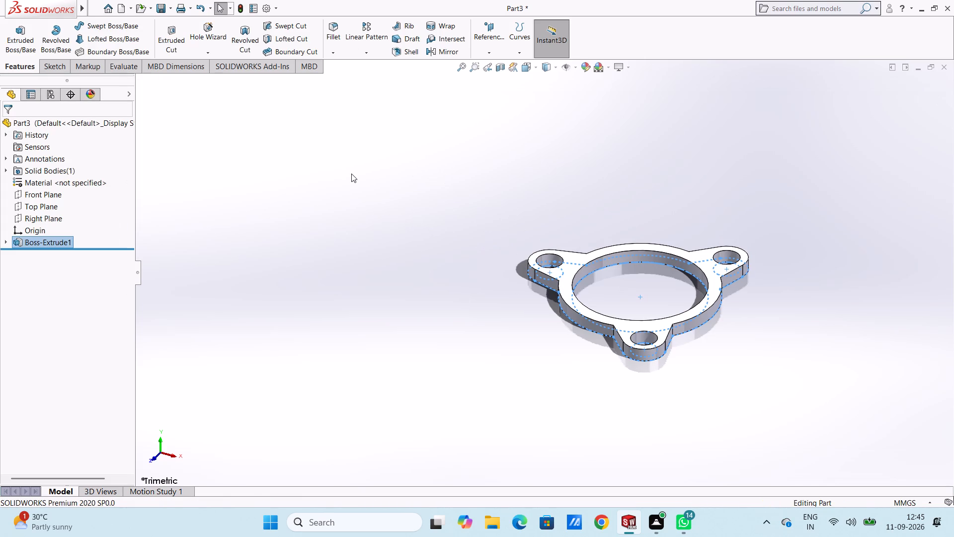
# Create a reference plane parallel to the Top Plane, offset 20 mm above it.
pyautogui.hotkey('ctrl', '4')
pyautogui.hotkey('ctrl', '5')
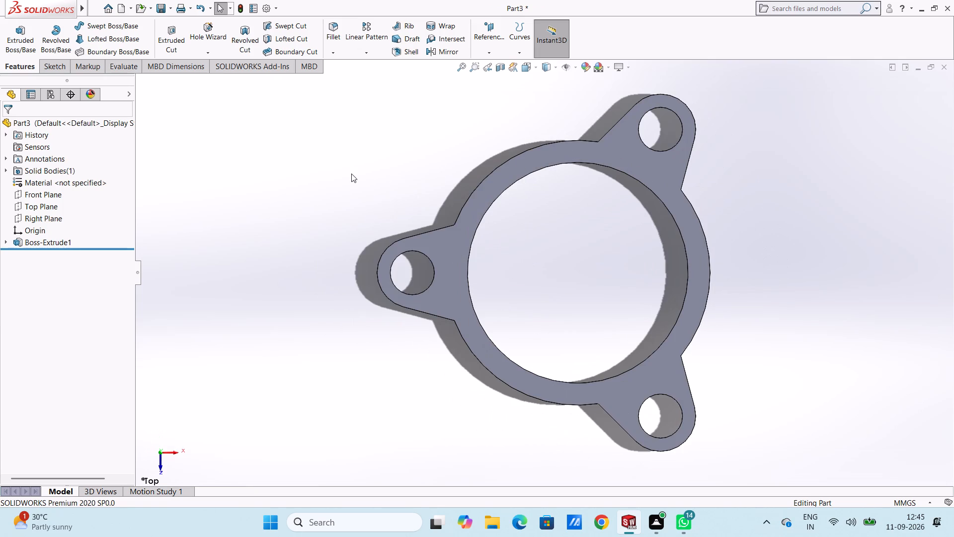
pyautogui.keyDown('ctrl'); pyautogui.scroll(2, 351, 174); pyautogui.keyUp('ctrl')
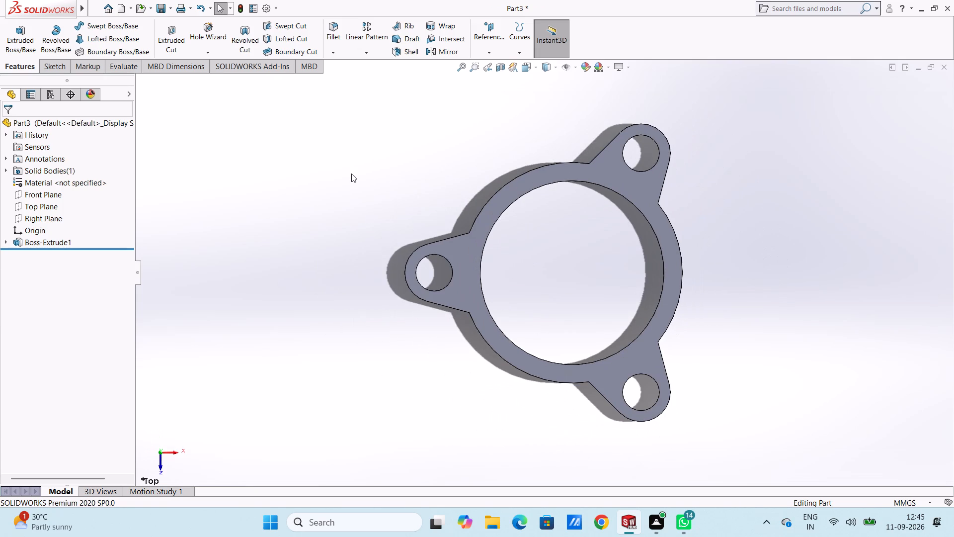
pyautogui.hotkey('ctrl', '4')
pyautogui.keyDown('ctrl'); pyautogui.scroll(2, 351, 174); pyautogui.keyUp('ctrl')
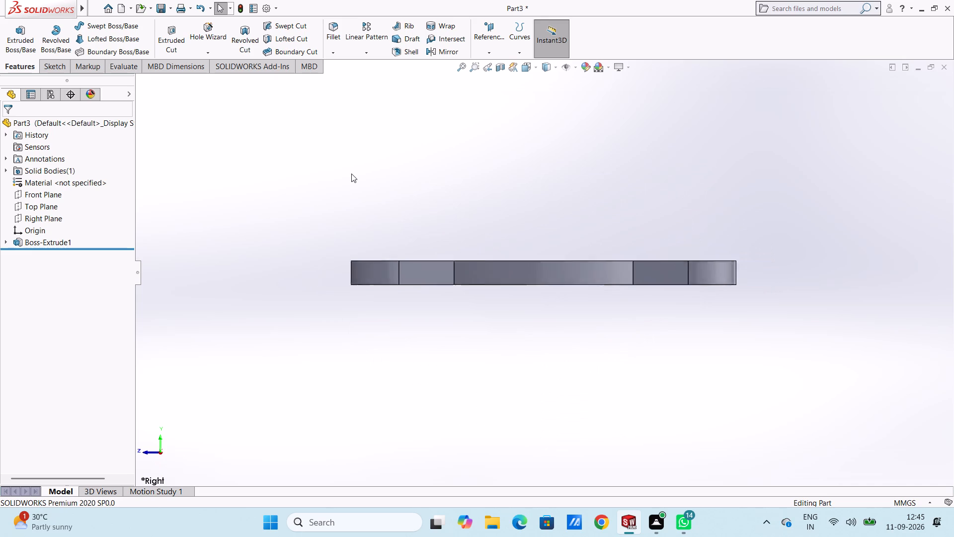
pyautogui.keyDown('ctrl'); pyautogui.scroll(1, 351, 174); pyautogui.keyUp('ctrl')
pyautogui.click(485, 28)
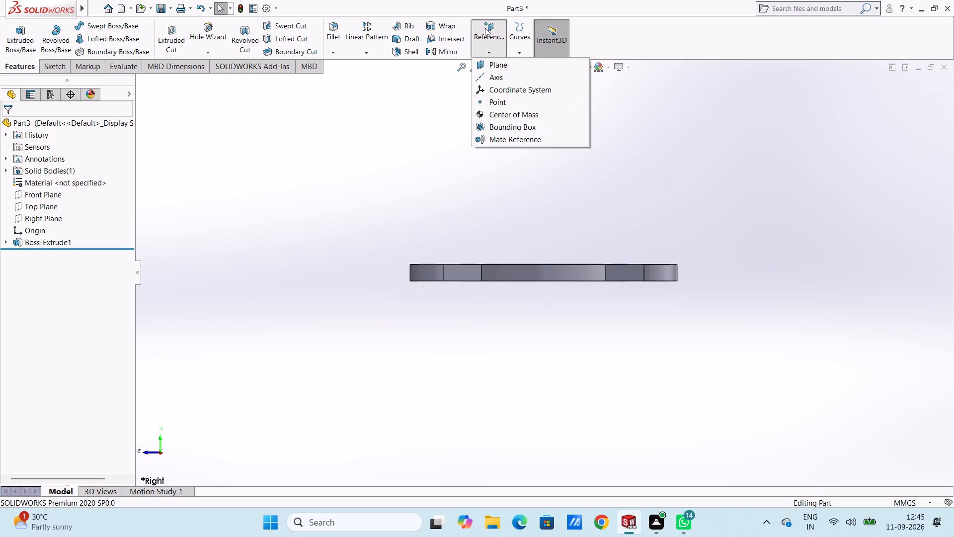
pyautogui.click(495, 60)
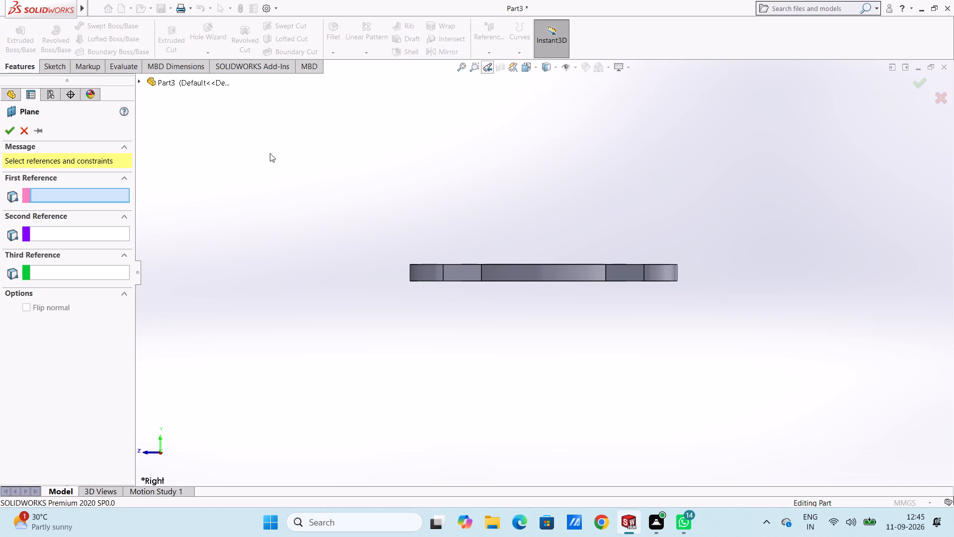
pyautogui.click(175, 87)
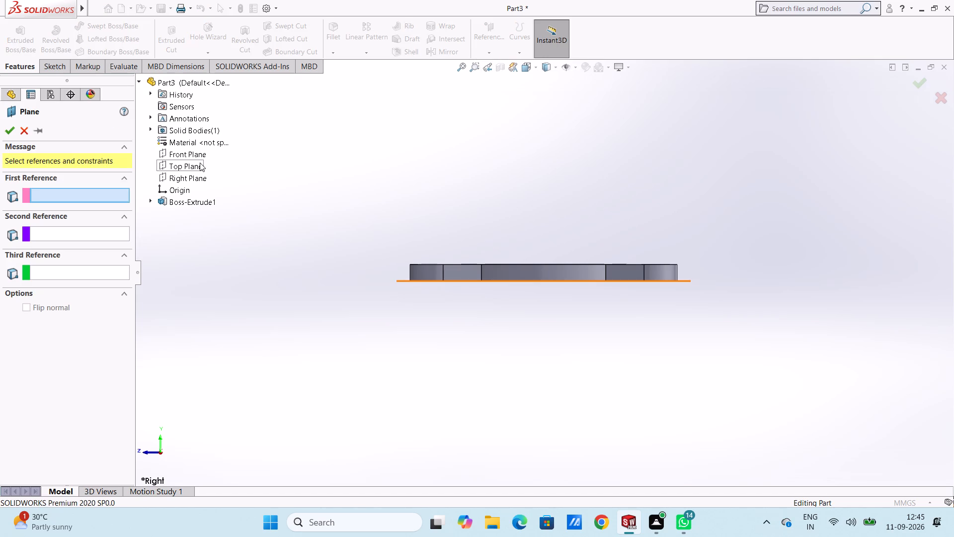
pyautogui.click(199, 164)
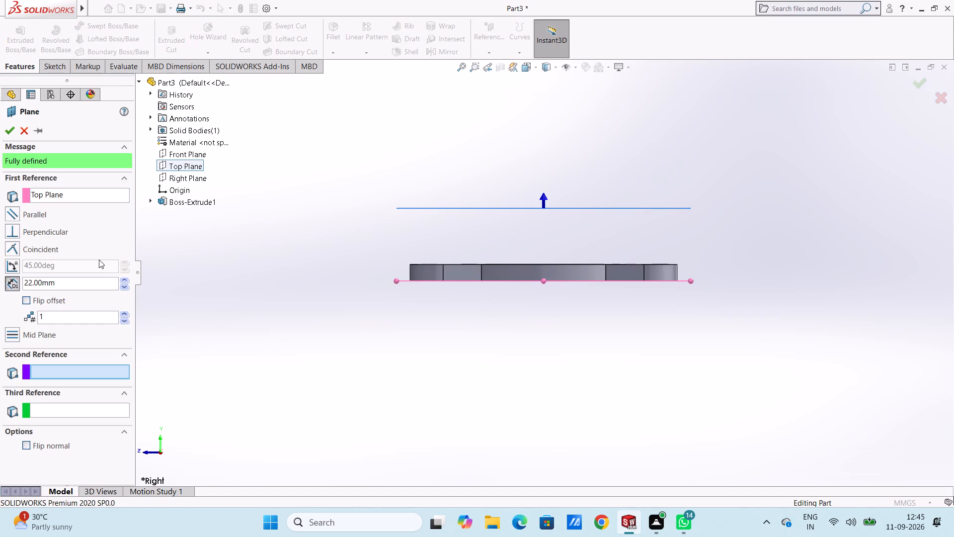
pyautogui.doubleClick(93, 285)
pyautogui.write('20')
pyautogui.press('Return')
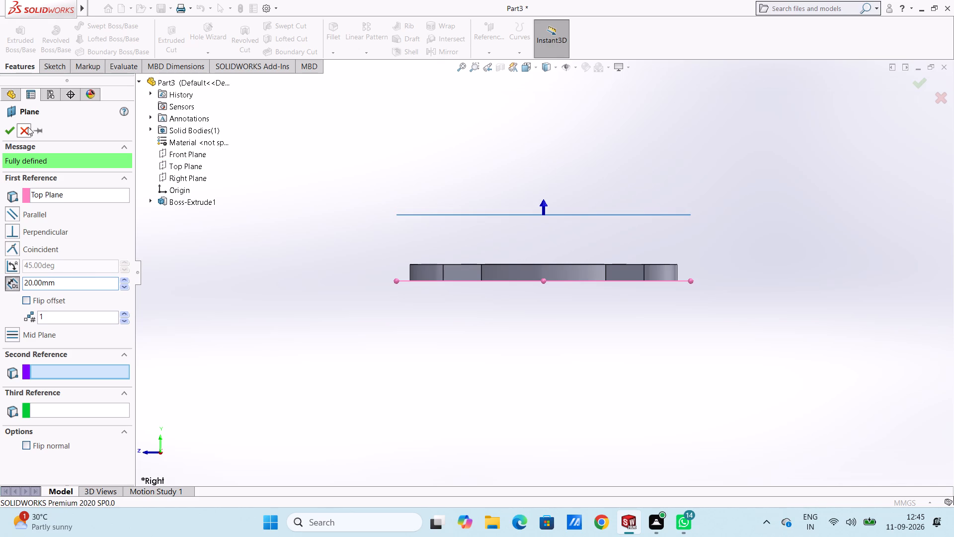
pyautogui.click(14, 133)
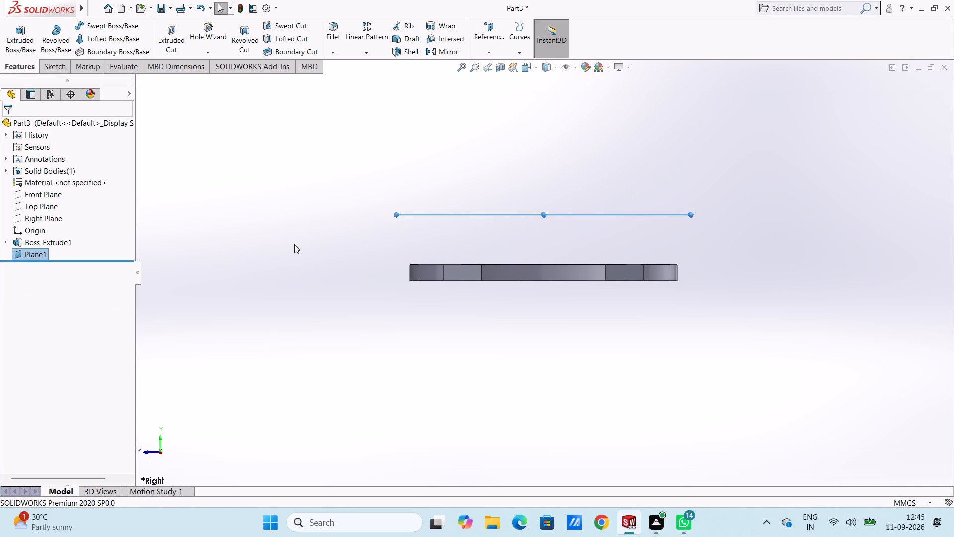
# Sketch two origin-centred circles on the new offset plane, 25 mm and 30 mm in radius, matching the ring's inner and outer edges.
pyautogui.hotkey('ctrl', '5')
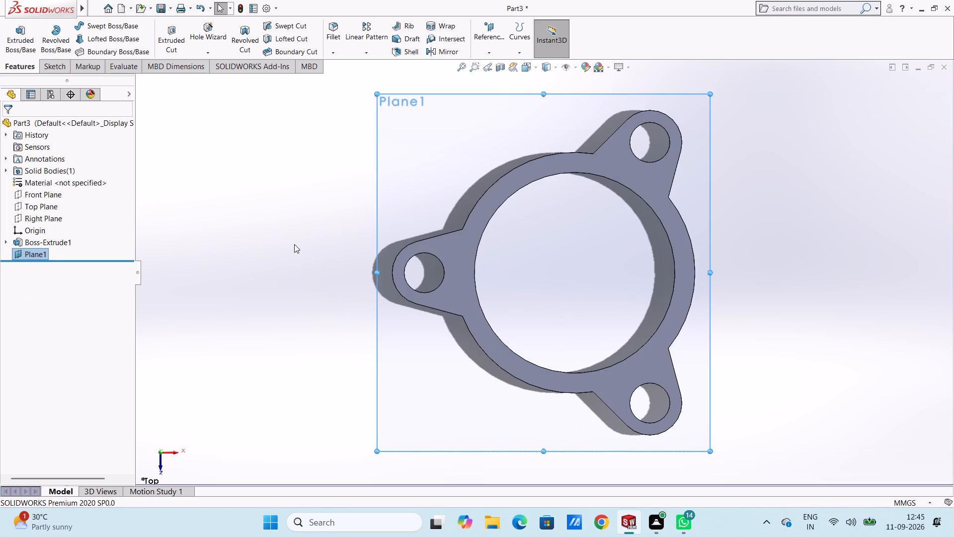
pyautogui.click(417, 172)
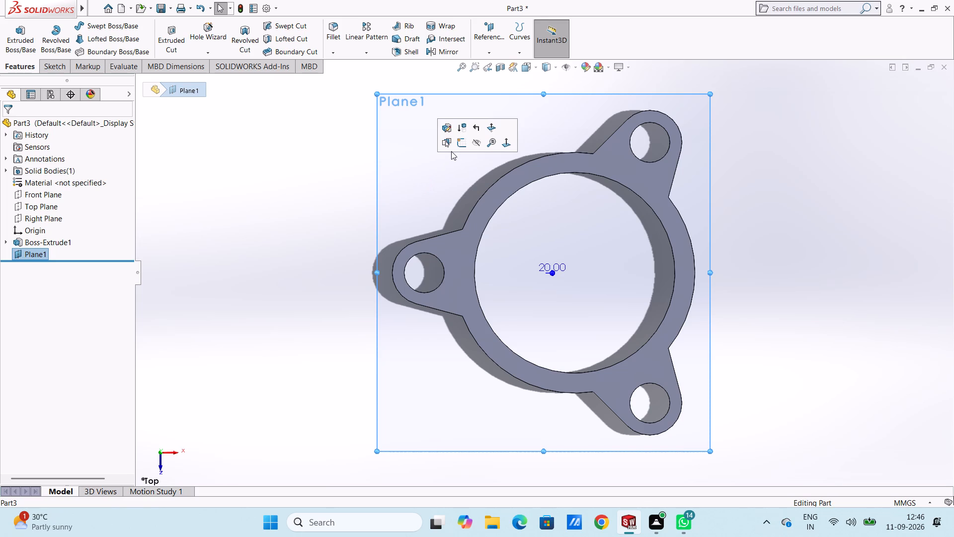
pyautogui.click(457, 149)
pyautogui.click(276, 214)
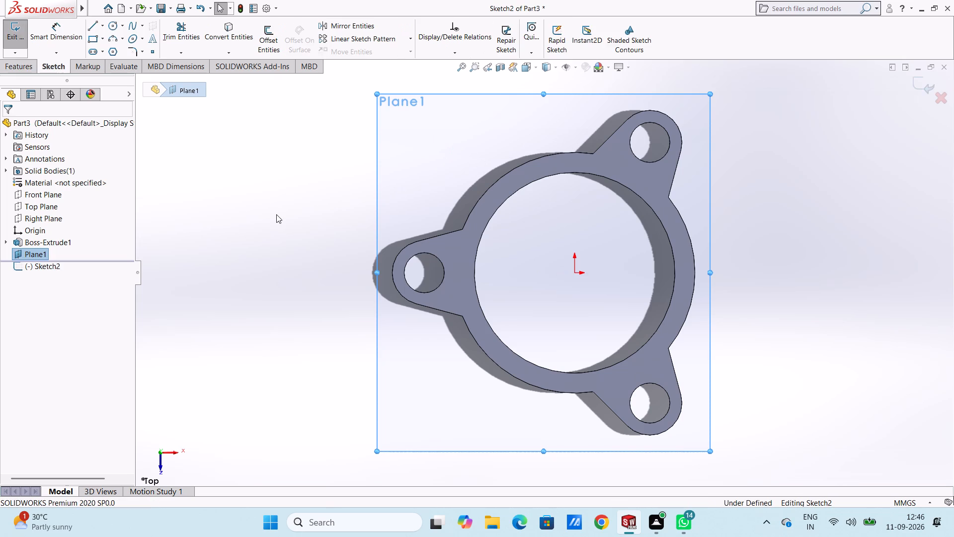
pyautogui.click(113, 21)
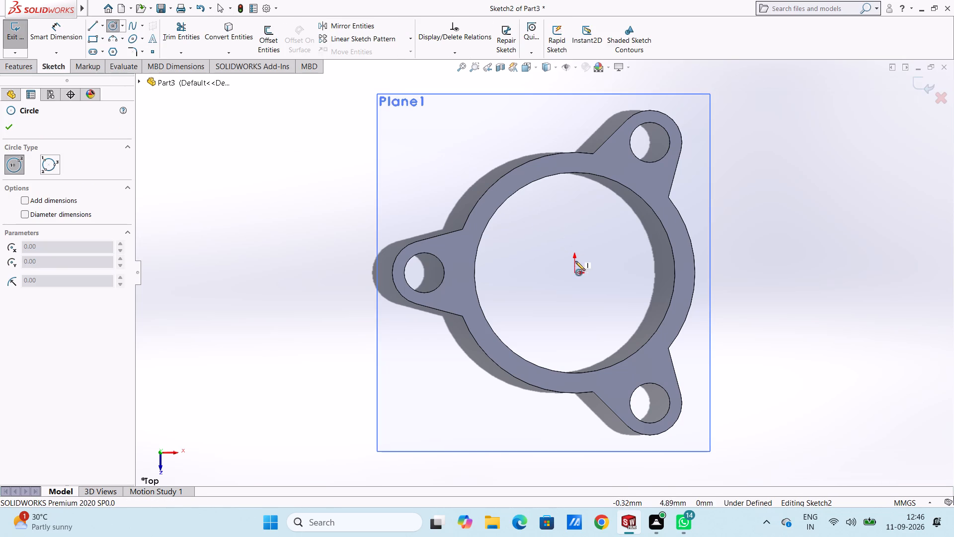
pyautogui.click(576, 274)
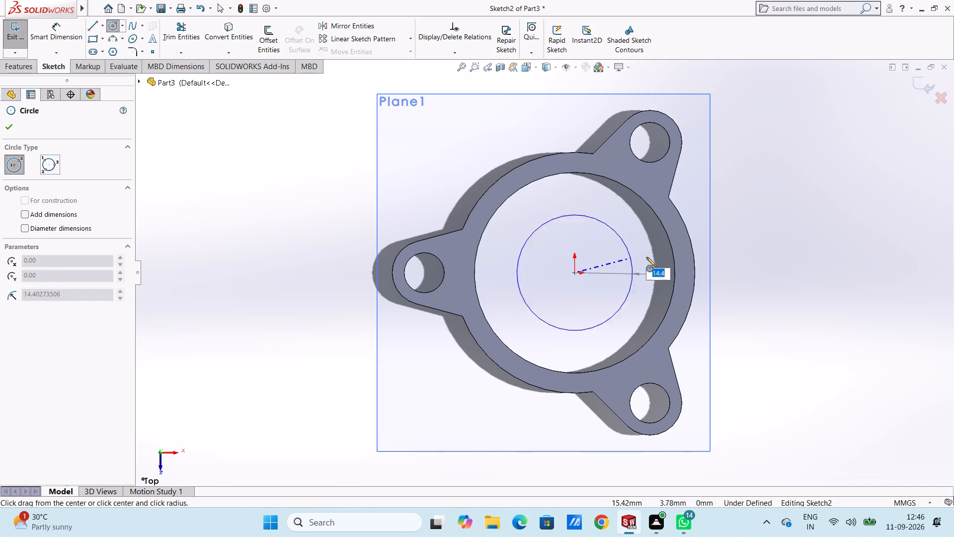
pyautogui.click(675, 259)
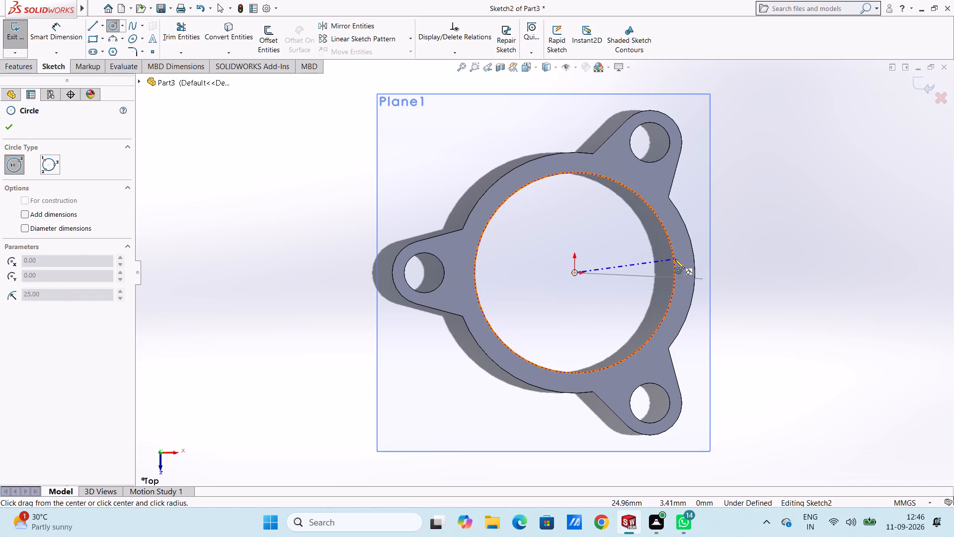
pyautogui.press('Escape')
pyautogui.press('Escape')
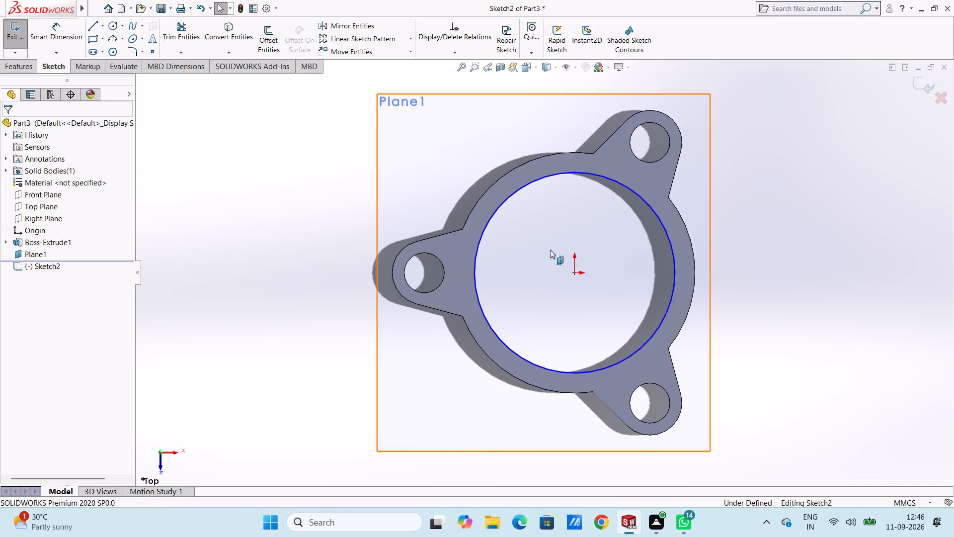
pyautogui.click(112, 25)
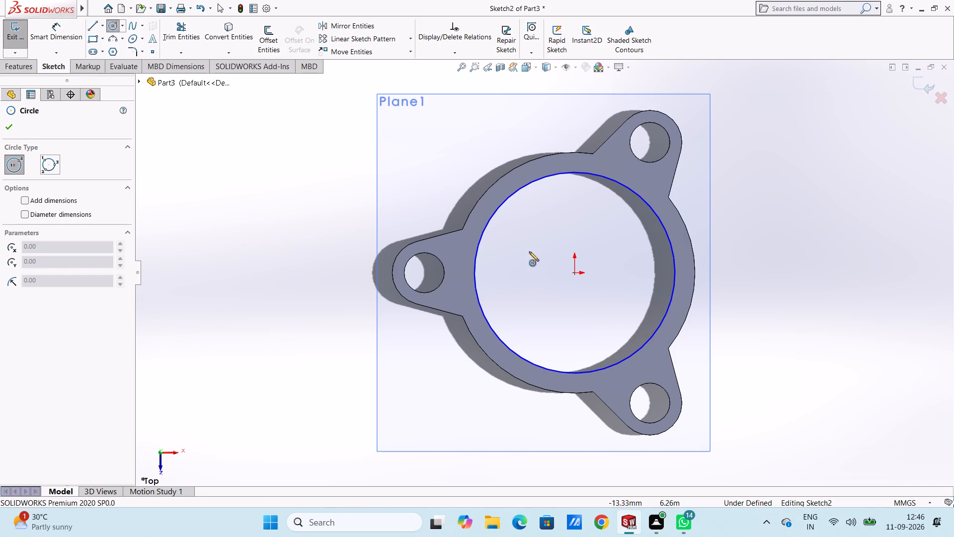
pyautogui.click(575, 272)
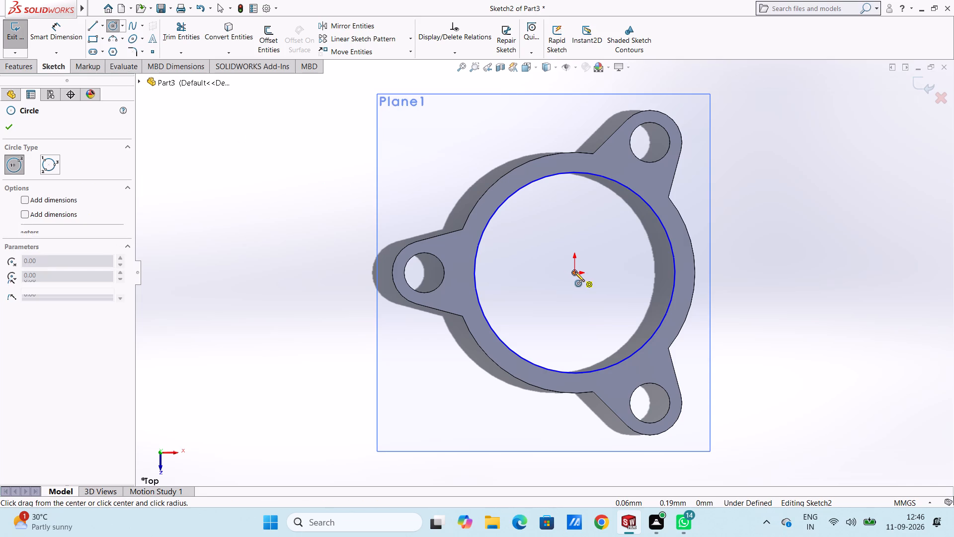
pyautogui.click(696, 281)
pyautogui.press('Escape')
pyautogui.press('Escape')
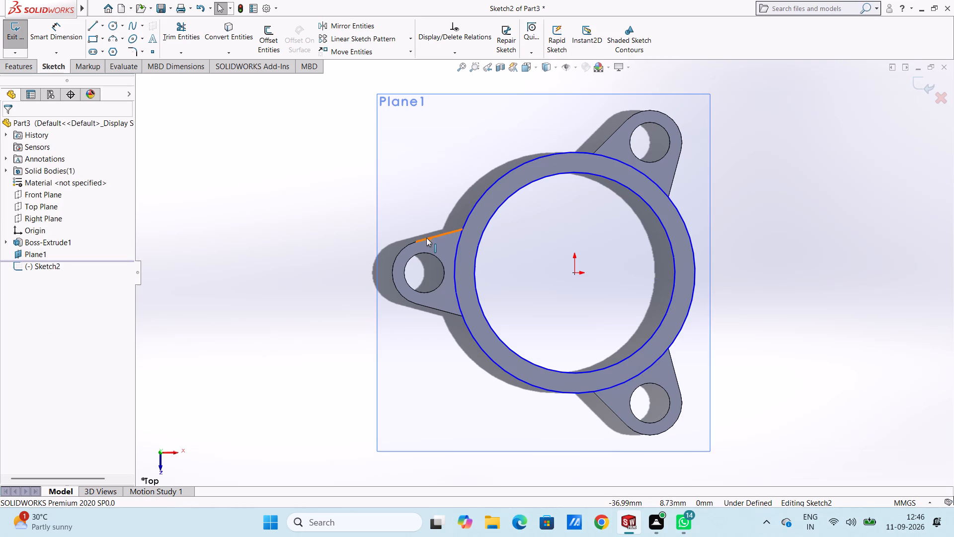
# Trace the outline of the lug on the negative X side with two lines about 12 mm long and a three-point arc of 8 mm radius.
pyautogui.click(97, 25)
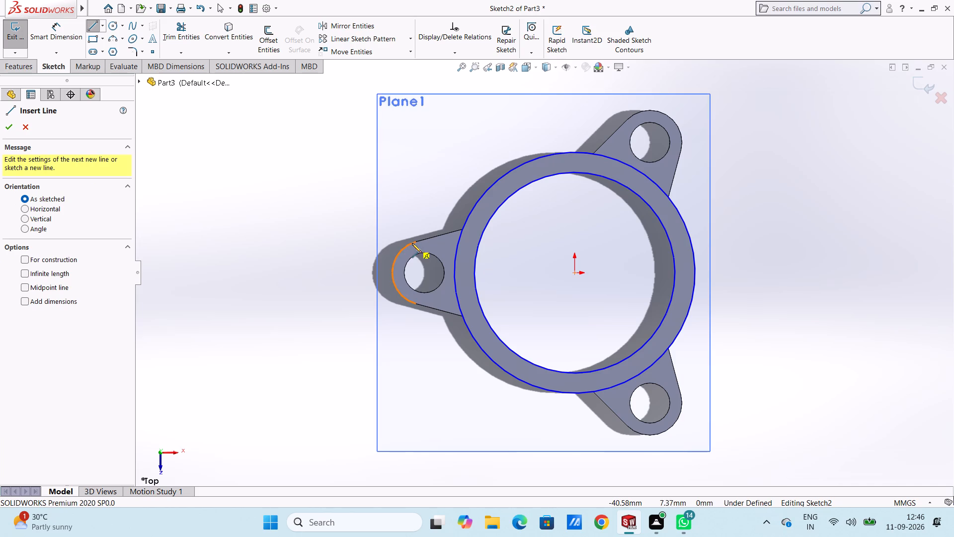
pyautogui.click(415, 241)
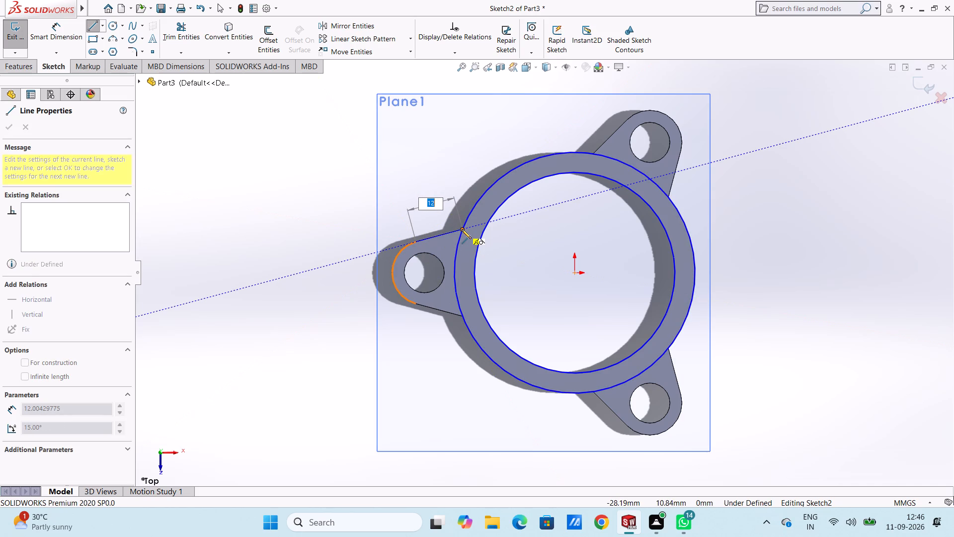
pyautogui.click(462, 229)
pyautogui.press('Escape')
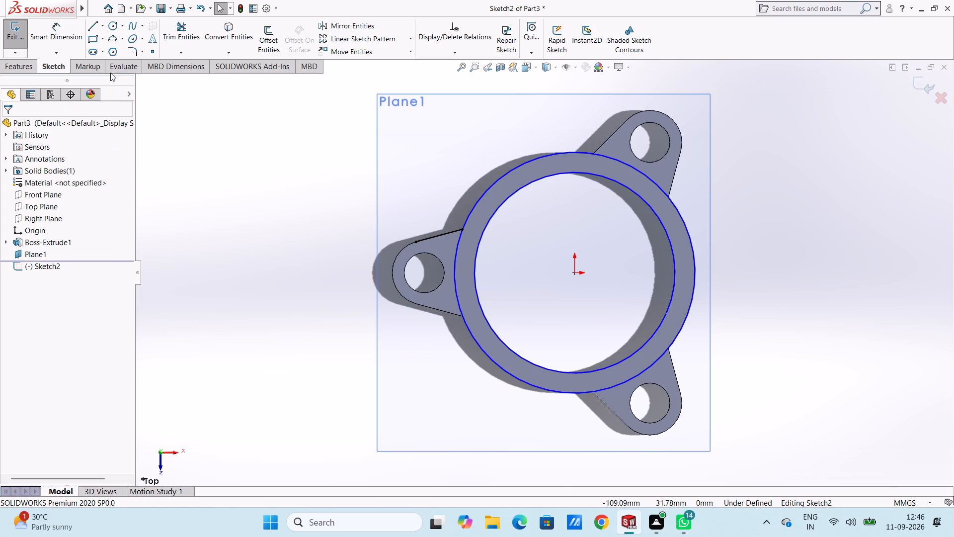
pyautogui.click(95, 28)
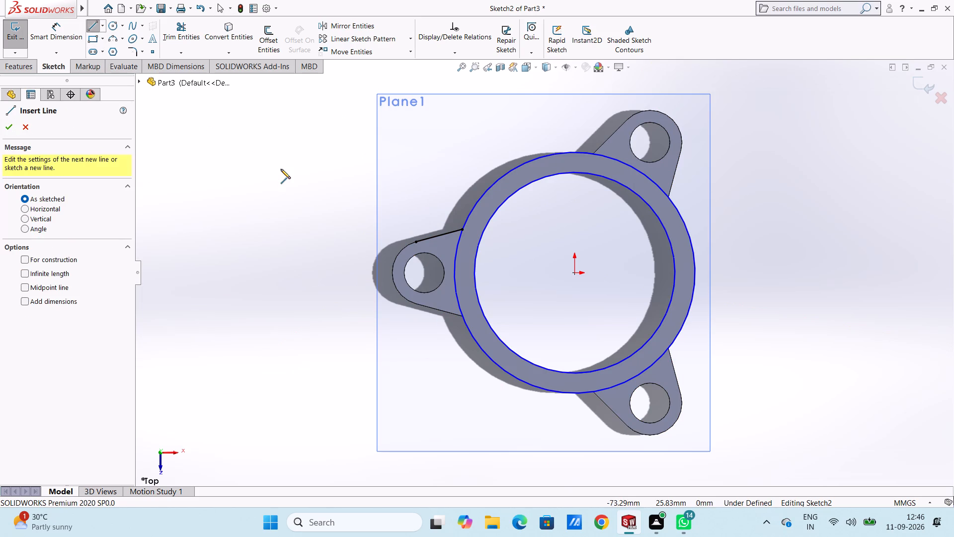
pyautogui.click(415, 303)
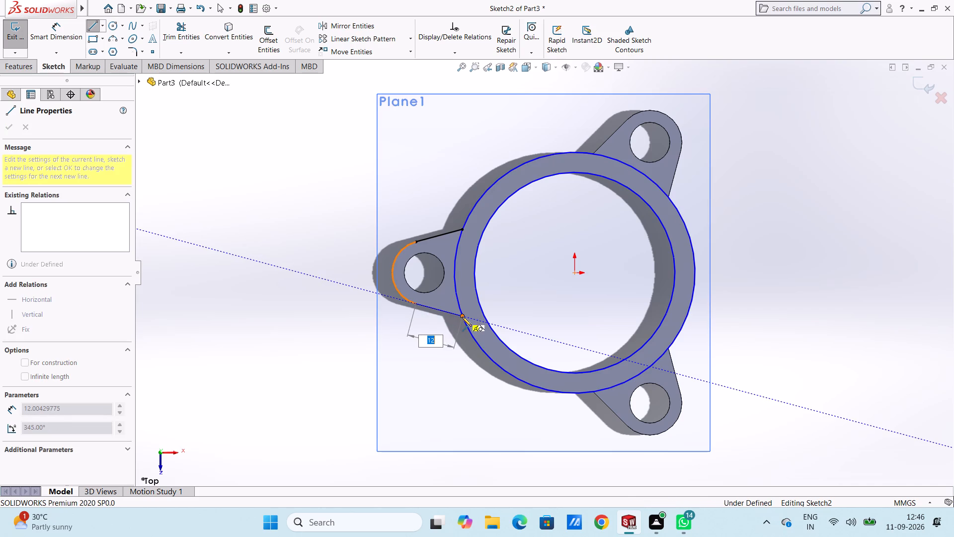
pyautogui.click(462, 317)
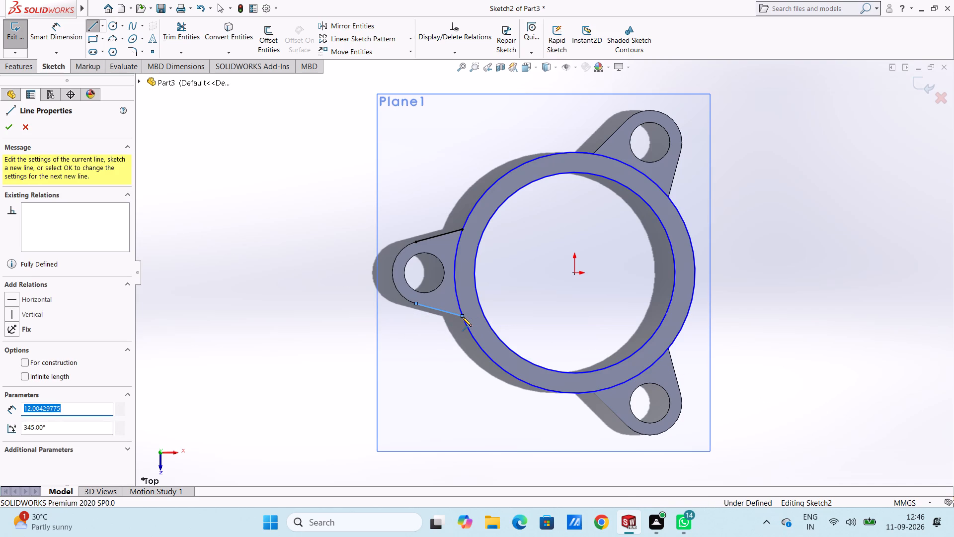
pyautogui.press('Escape')
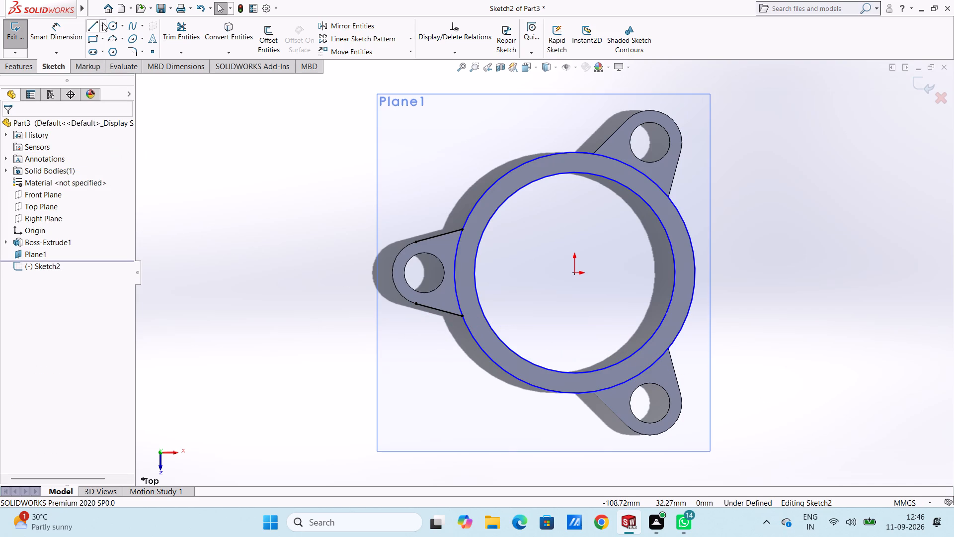
pyautogui.click(111, 34)
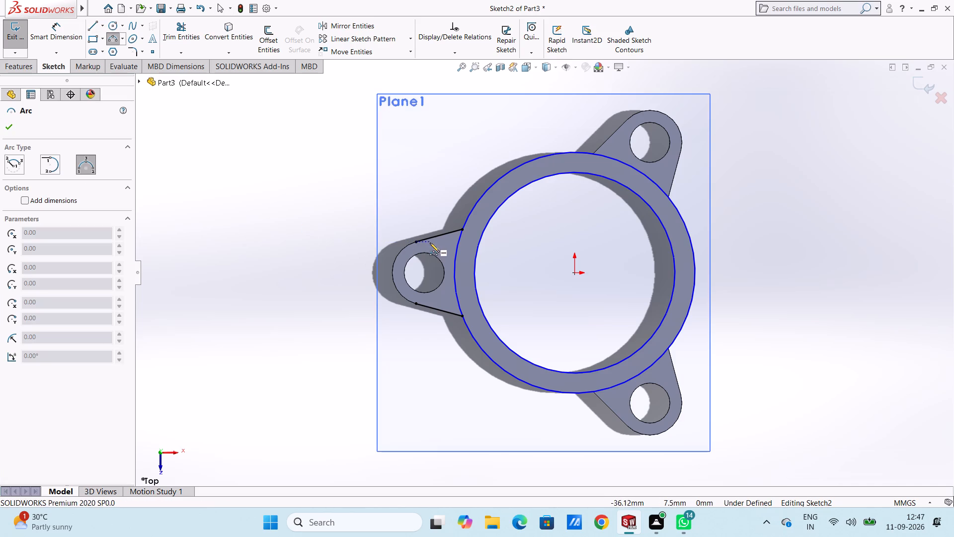
pyautogui.click(415, 242)
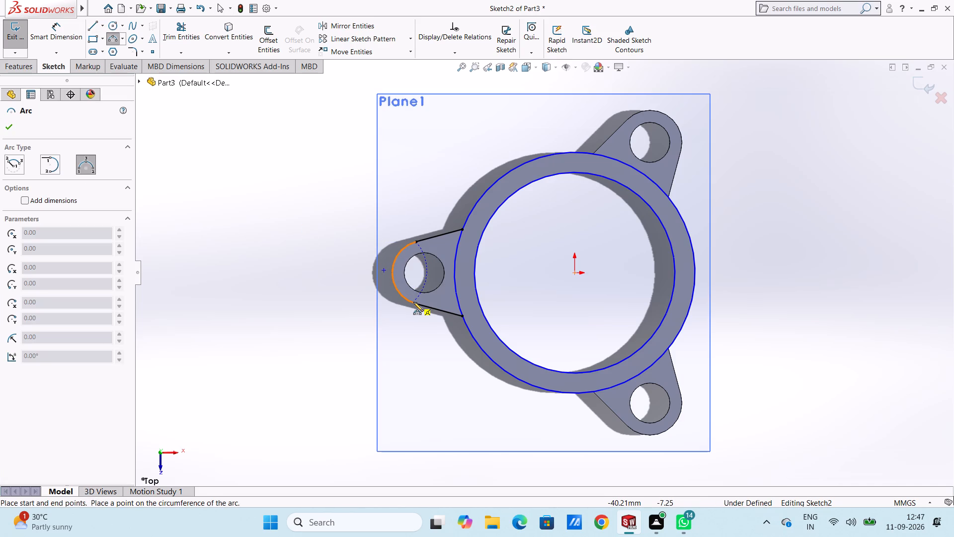
pyautogui.click(415, 303)
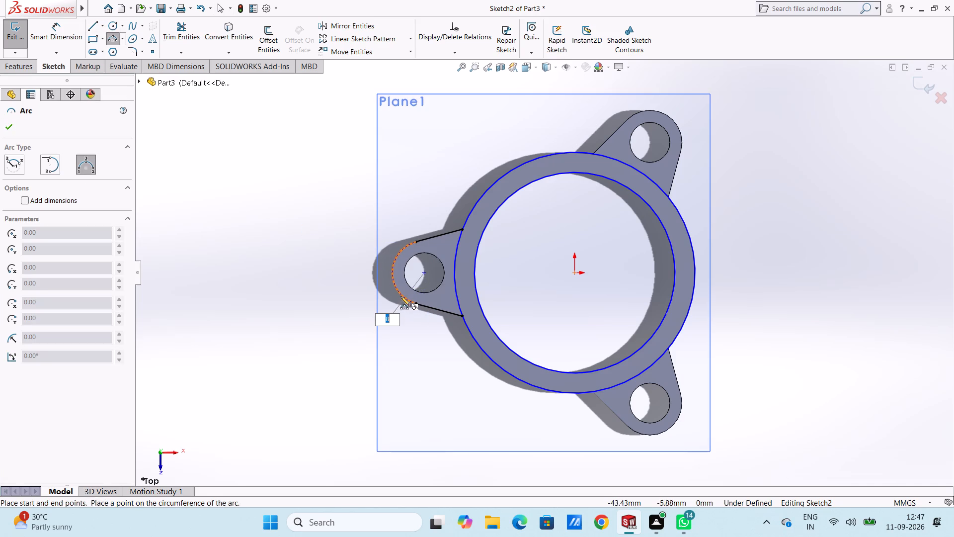
pyautogui.click(401, 297)
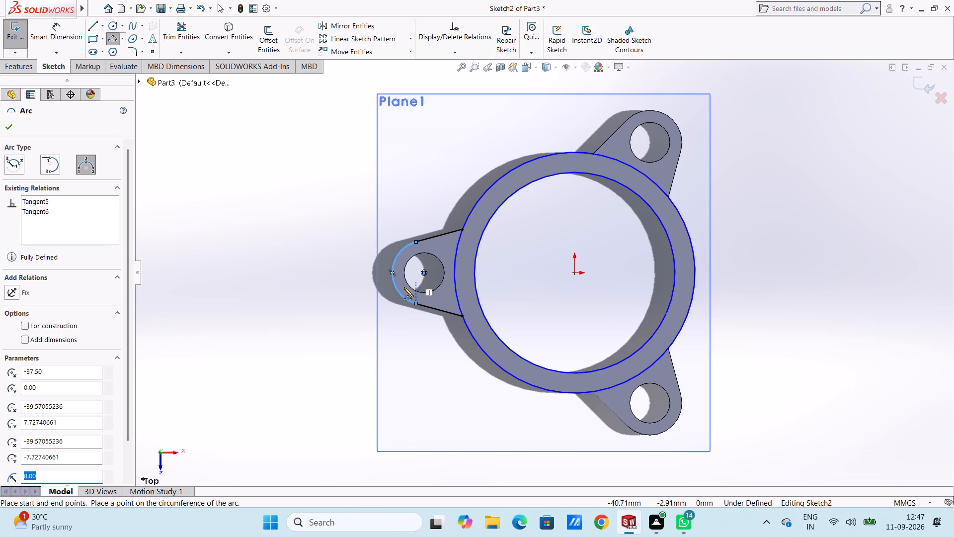
pyautogui.press('Escape')
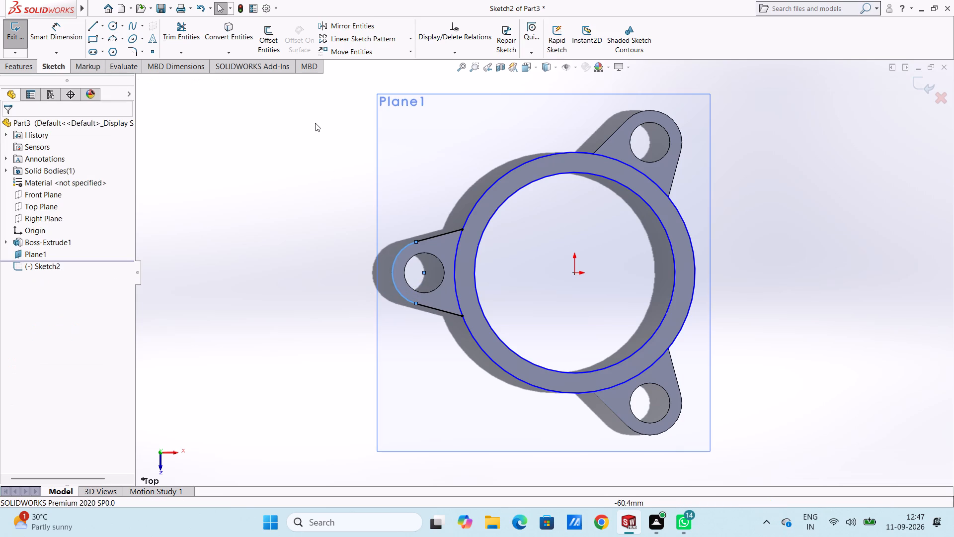
# Sketch a 5 mm radius circle concentric with the traced lug arc, matching the lug's hole.
pyautogui.click(114, 24)
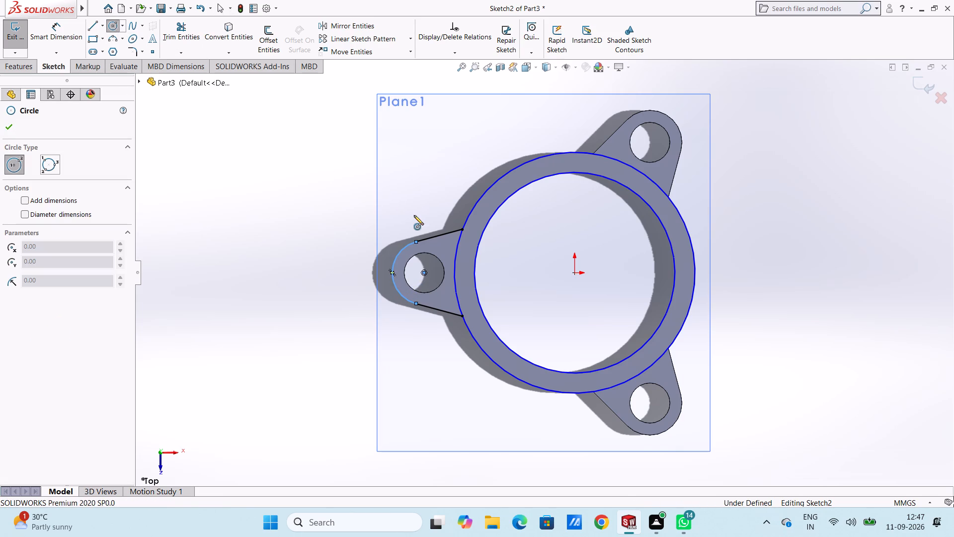
pyautogui.click(424, 272)
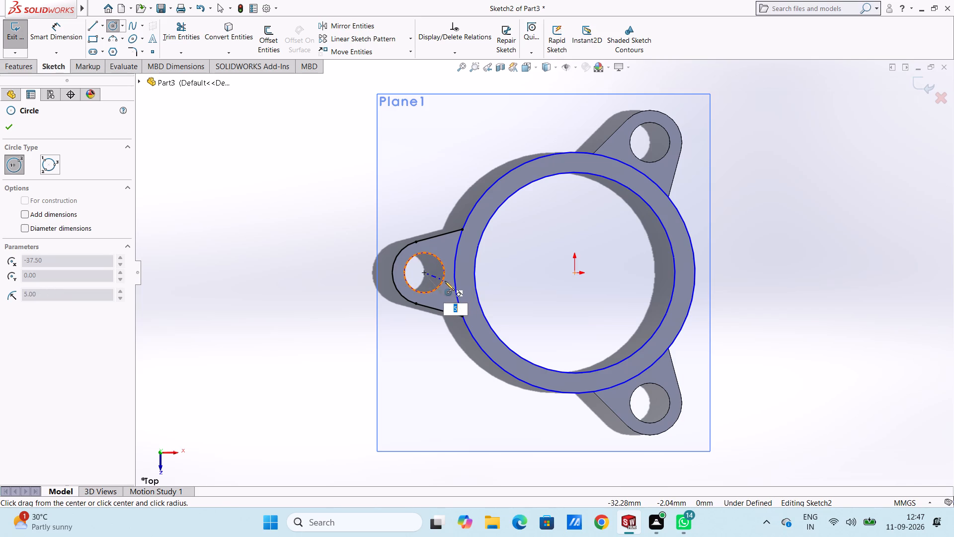
pyautogui.click(443, 280)
pyautogui.press('Escape')
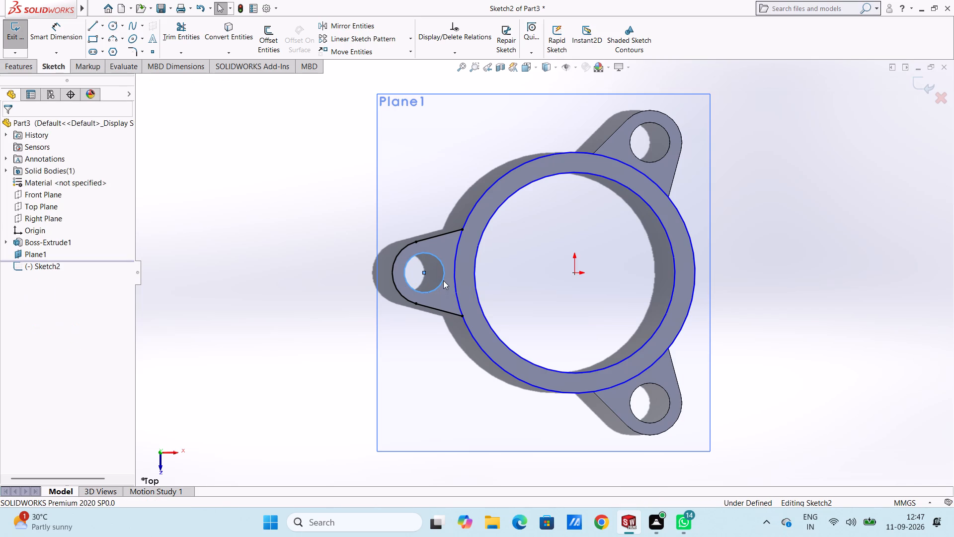
# Add a 10 mm diameter dimension to the hole circle in the traced lug.
pyautogui.press('Escape')
pyautogui.press('Escape')
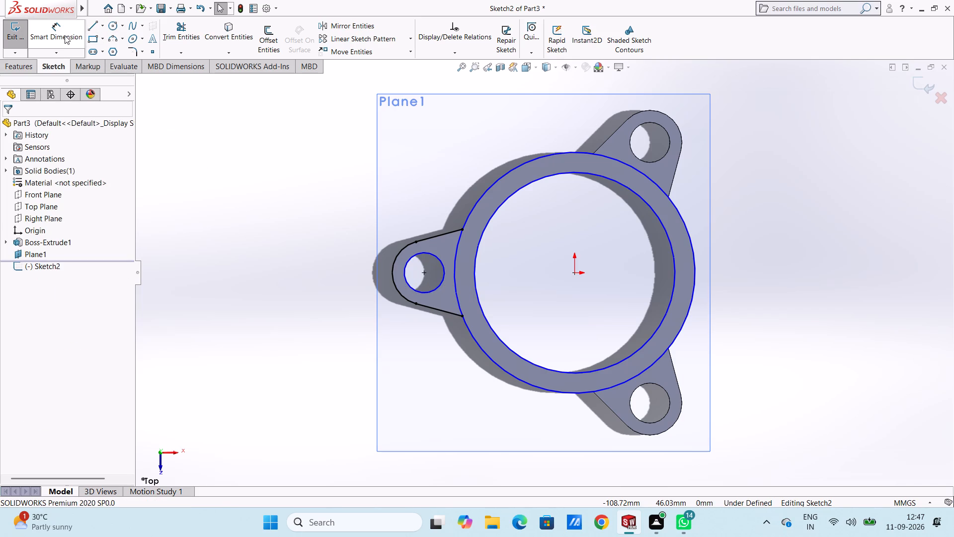
pyautogui.click(65, 35)
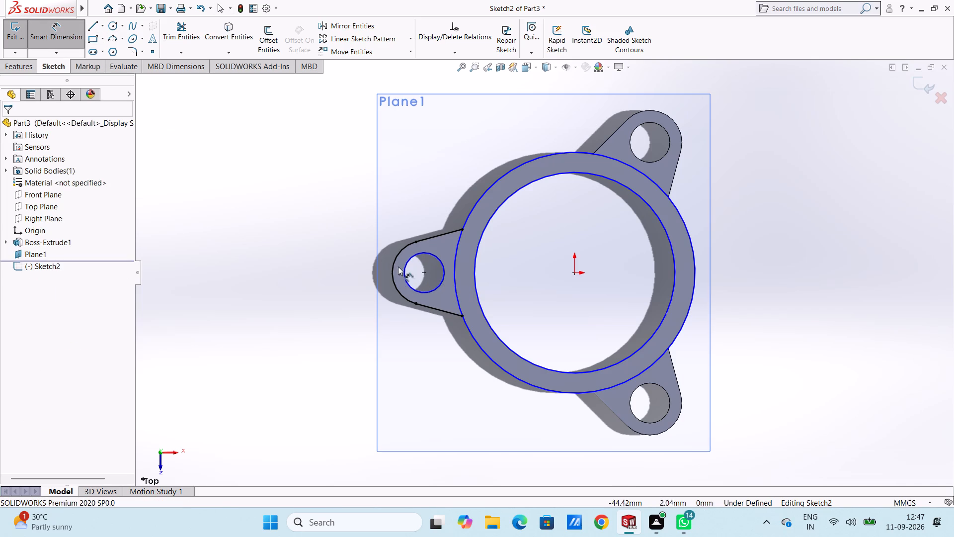
pyautogui.click(404, 272)
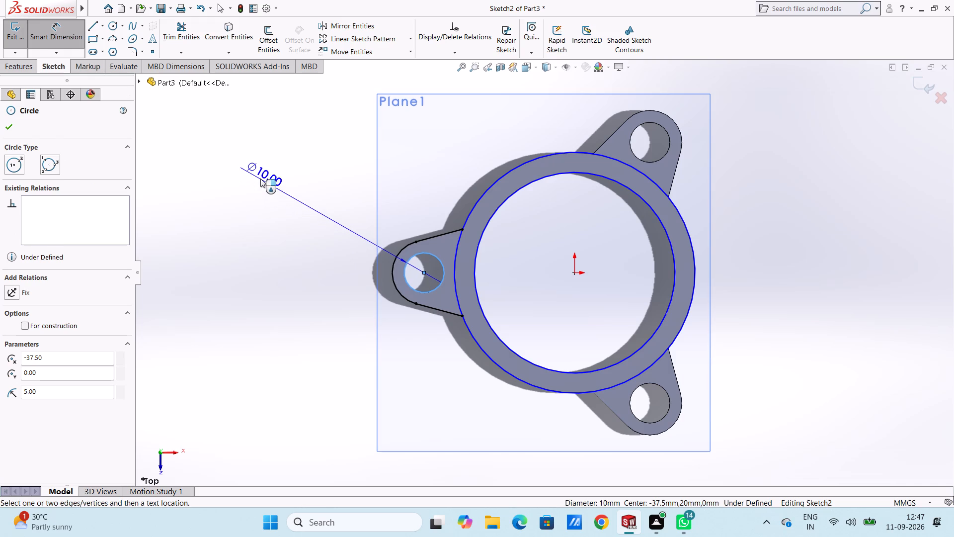
pyautogui.click(260, 179)
pyautogui.press('Return')
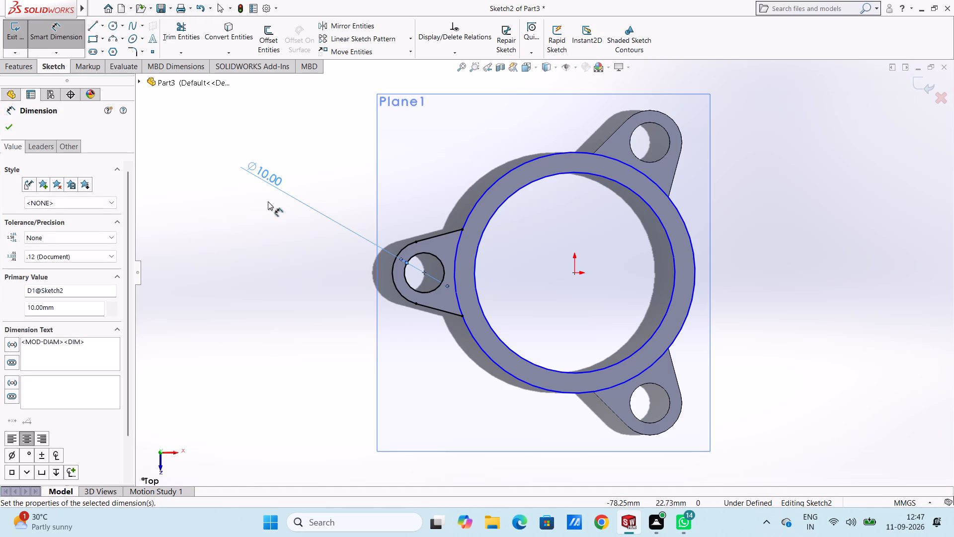
pyautogui.click(284, 252)
pyautogui.press('Escape')
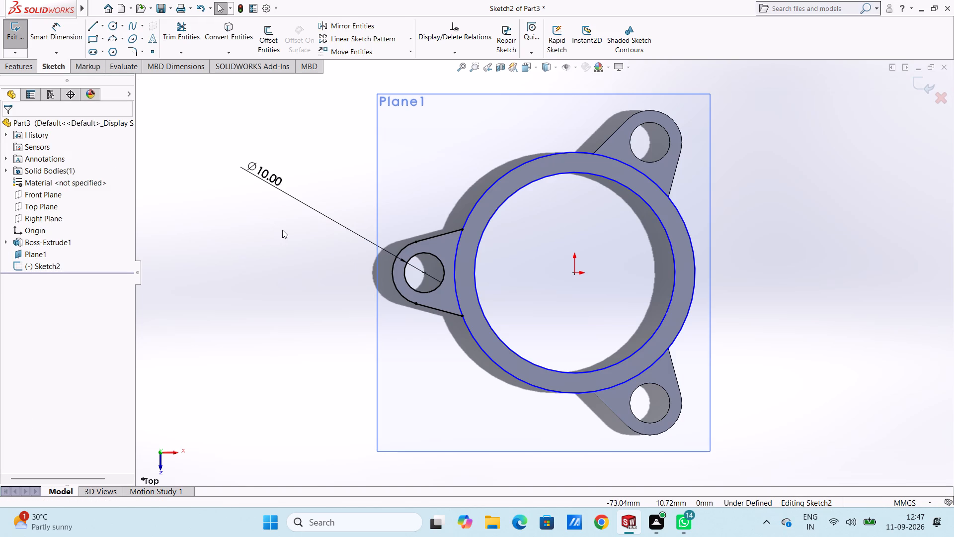
# Trim away the outer circle's segment between the two side lines of the traced lug.
pyautogui.click(177, 32)
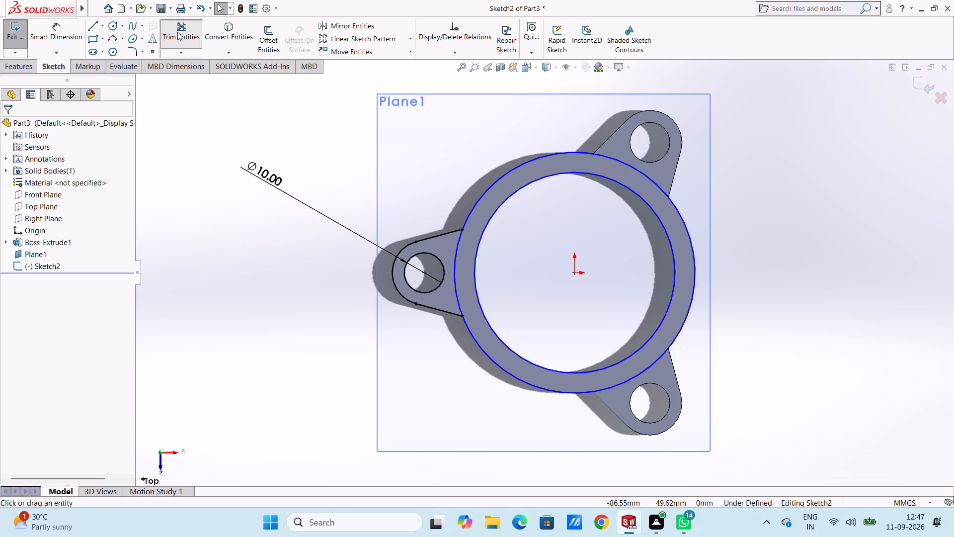
pyautogui.click(456, 259)
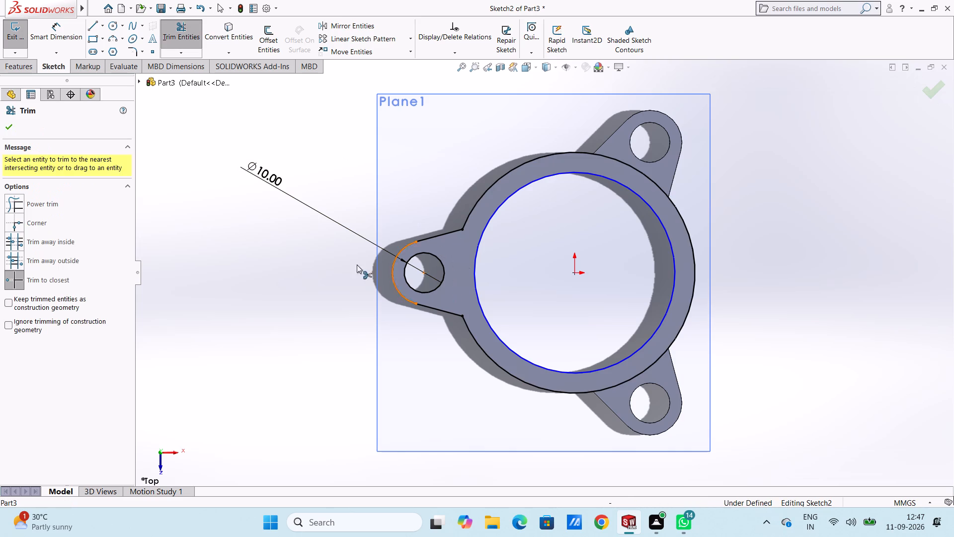
pyautogui.press('Escape')
pyautogui.press('Escape')
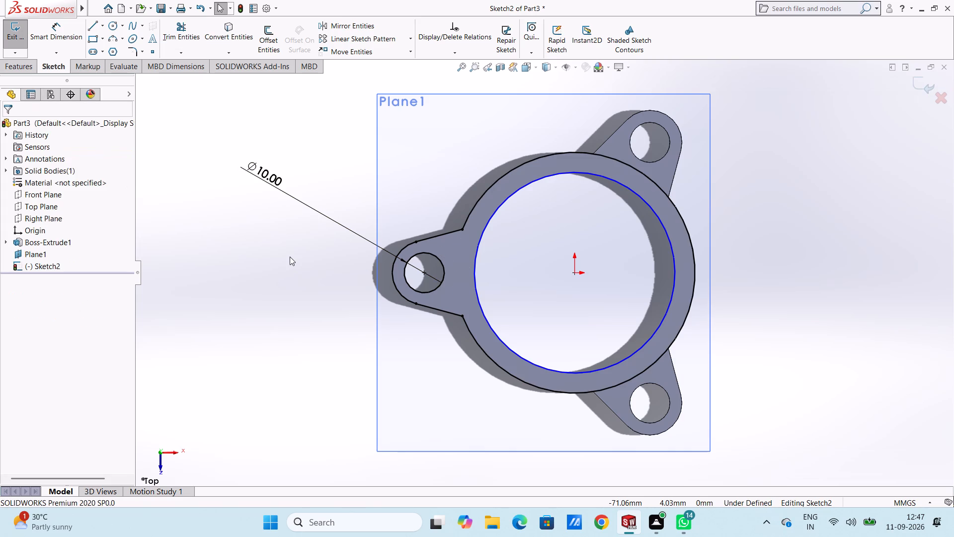
# Circular-pattern the lug's arc, hole circle and two side lines about the origin, with 3 equally spaced instances over 360 degrees.
pyautogui.click(408, 243)
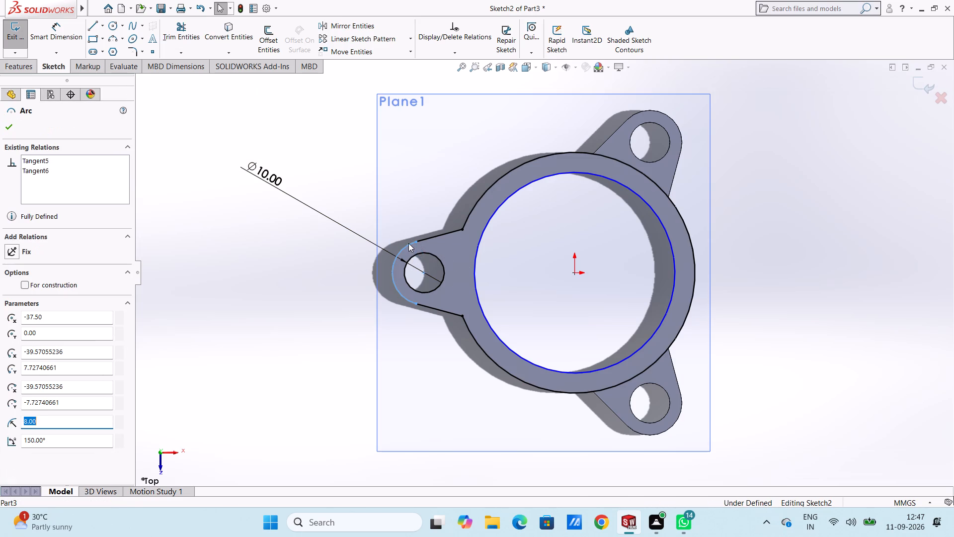
pyautogui.keyDown('ctrl'); pyautogui.click(436, 235); pyautogui.keyUp('ctrl')
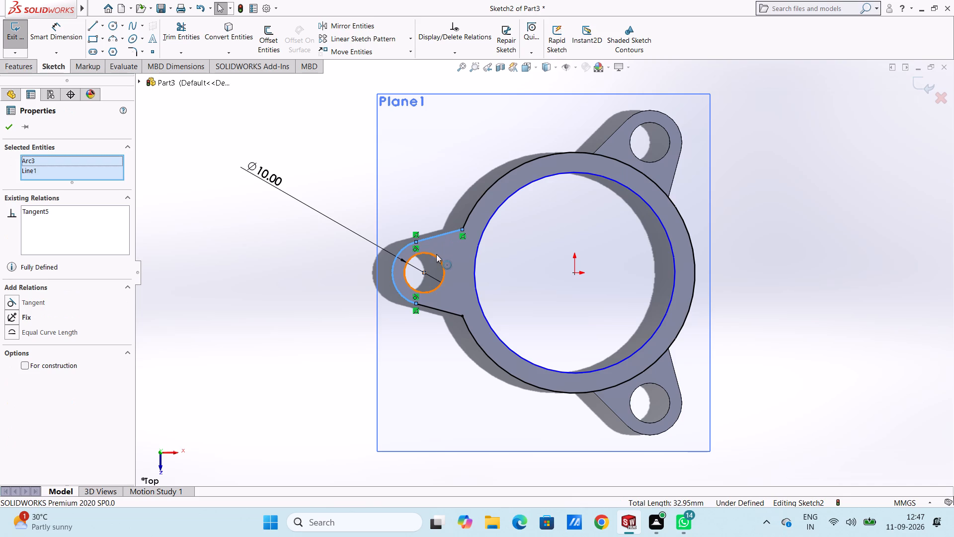
pyautogui.keyDown('ctrl'); pyautogui.click(436, 255); pyautogui.keyUp('ctrl')
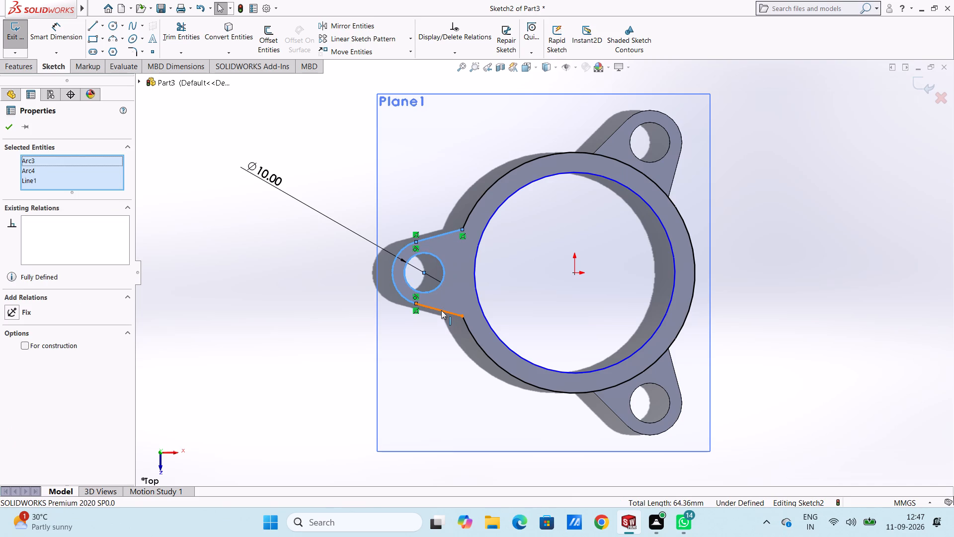
pyautogui.keyDown('ctrl'); pyautogui.click(441, 310); pyautogui.keyUp('ctrl')
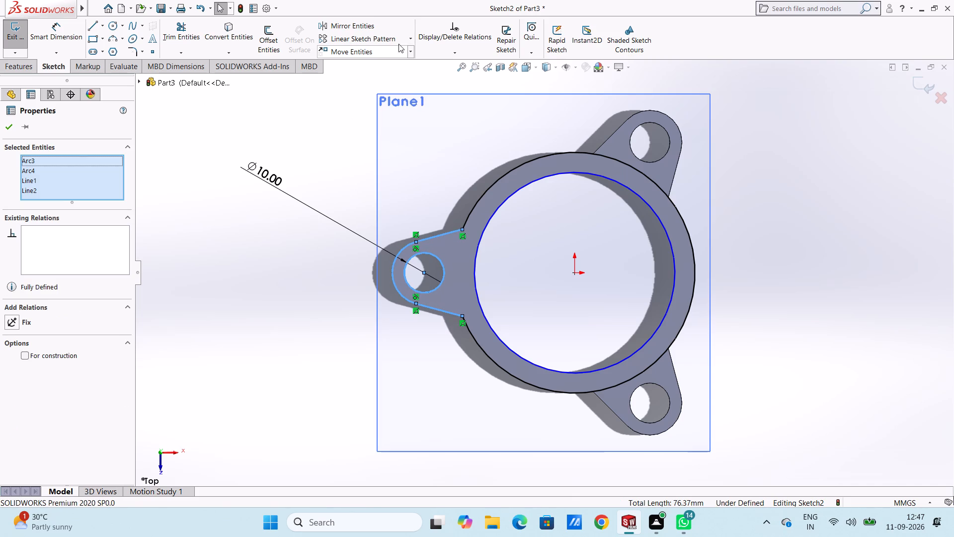
pyautogui.click(410, 38)
pyautogui.click(403, 66)
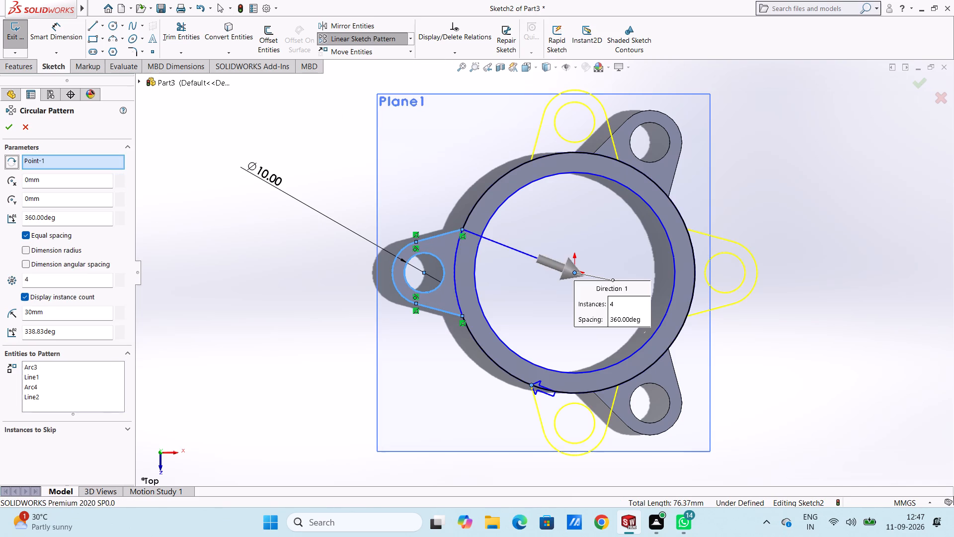
pyautogui.doubleClick(83, 275)
pyautogui.press('3')
pyautogui.press('Return')
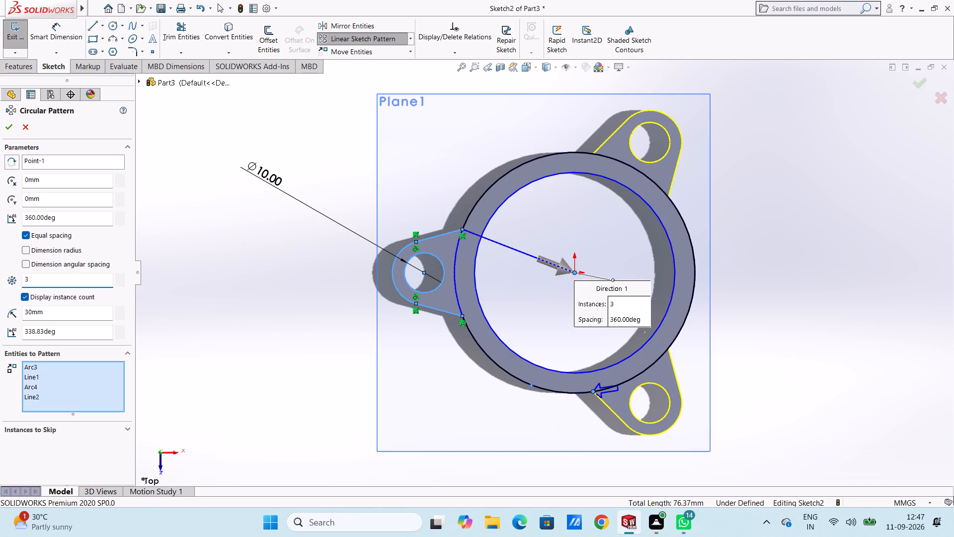
pyautogui.click(8, 130)
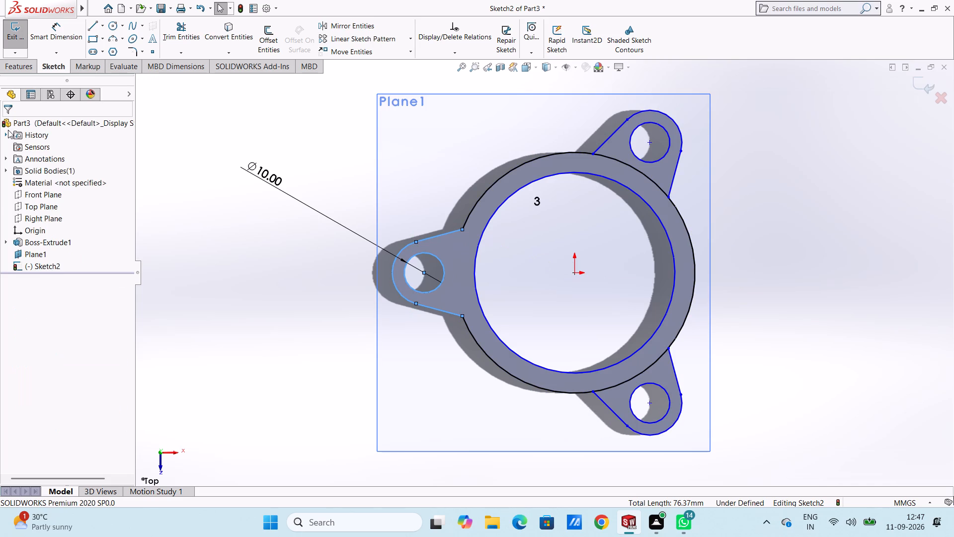
pyautogui.click(239, 196)
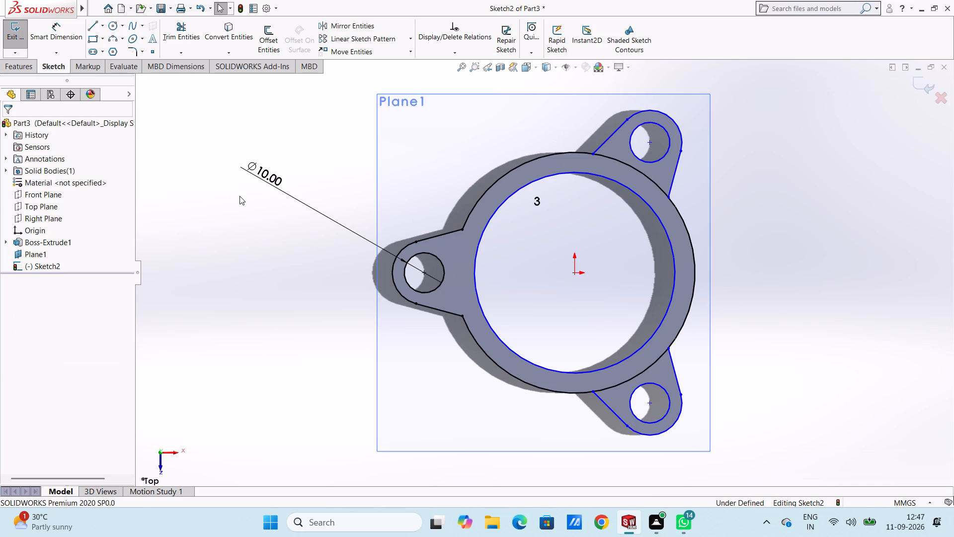
# Trim away the outer circle's segments that cross the bases of the two patterned lugs.
pyautogui.click(193, 30)
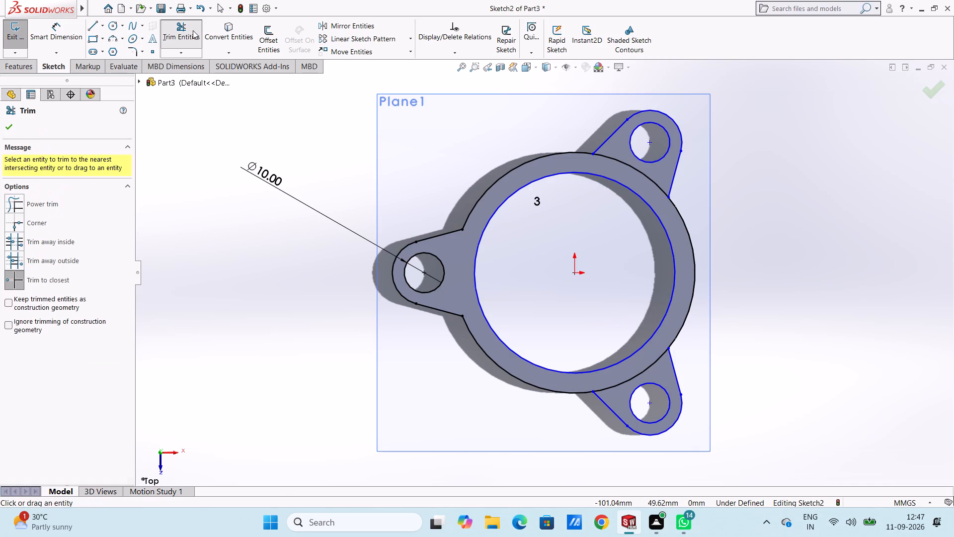
pyautogui.click(636, 168)
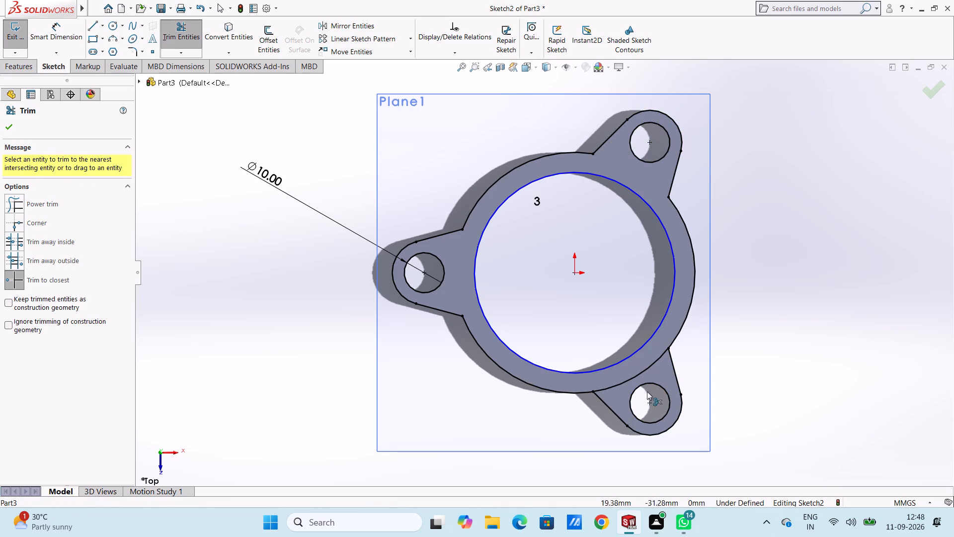
pyautogui.click(643, 374)
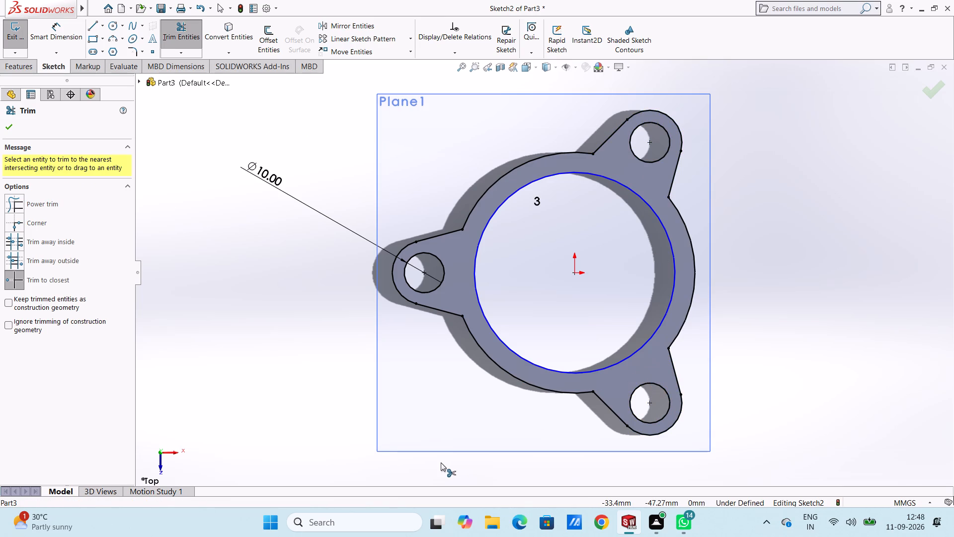
pyautogui.press('Escape')
pyautogui.press('Escape')
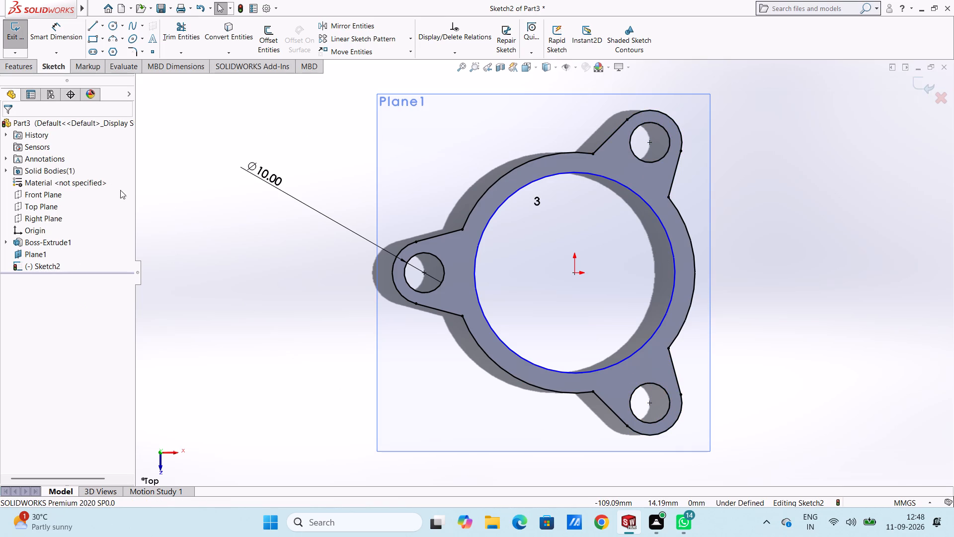
# Add a 50 mm diameter dimension to the ring's inner circle.
pyautogui.click(64, 34)
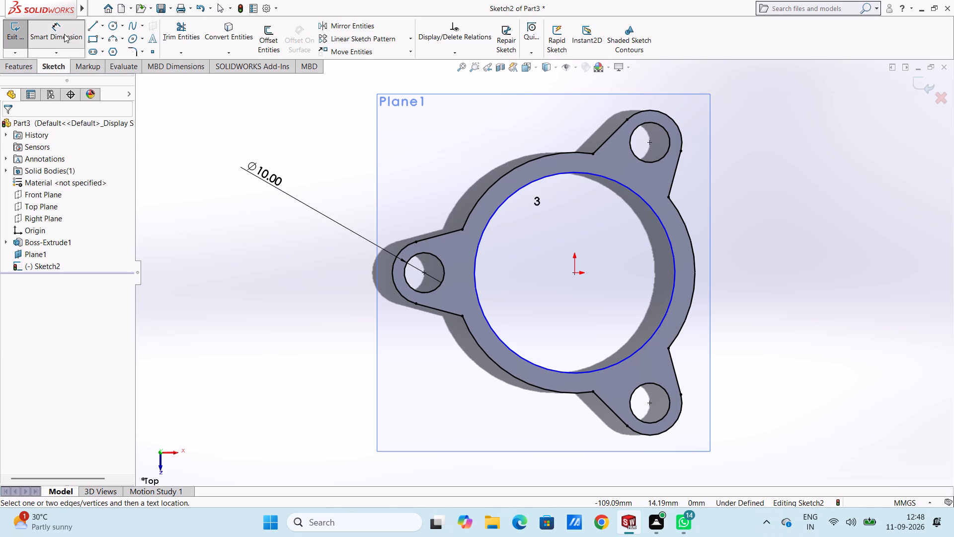
pyautogui.click(489, 224)
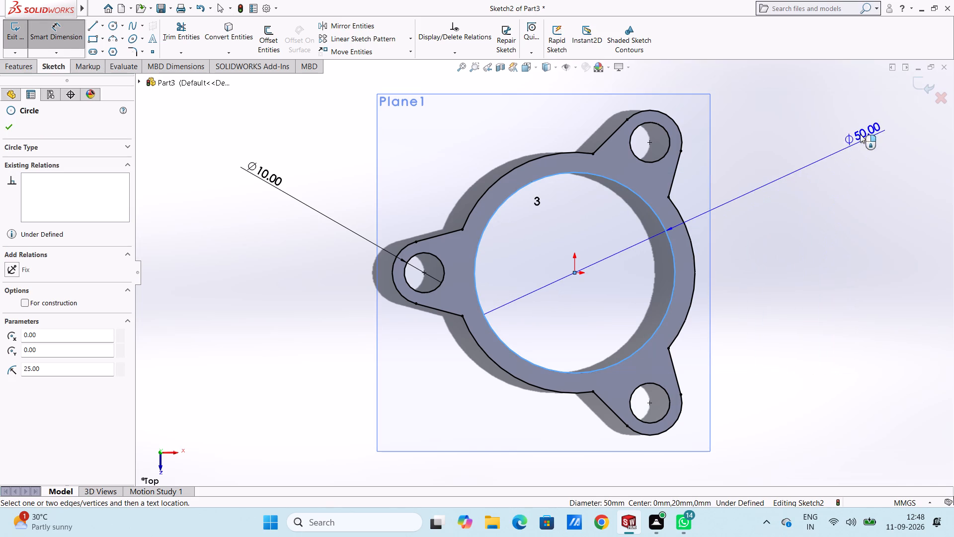
pyautogui.click(863, 145)
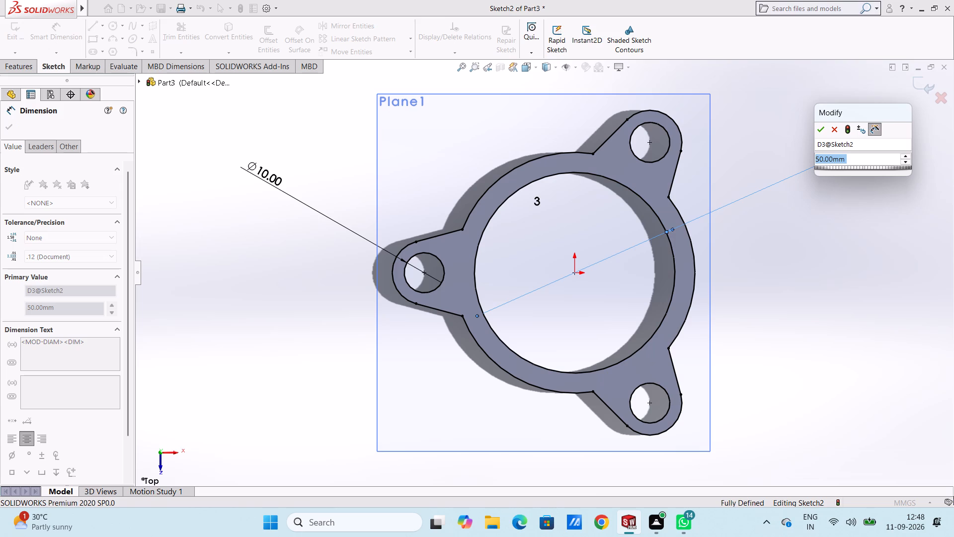
pyautogui.press('Return')
pyautogui.click(867, 206)
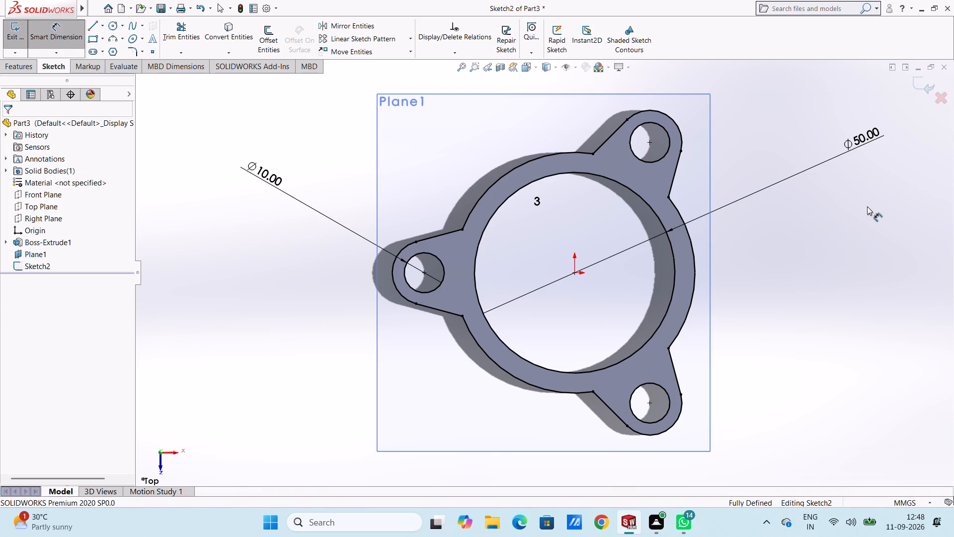
pyautogui.press('Escape')
pyautogui.press('Escape')
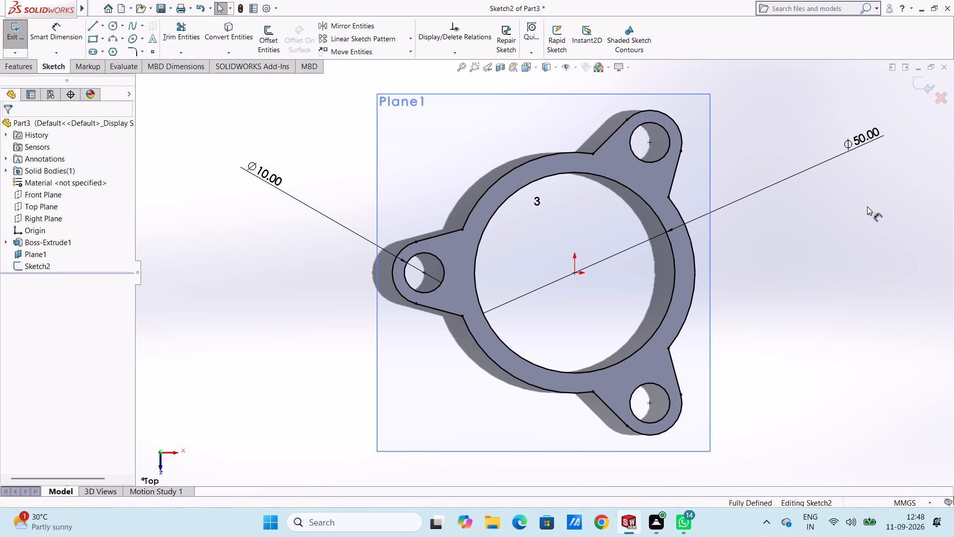
# Extrude the lugged ring sketch 5 mm blind with the direction reversed, downward from the offset plane toward the existing ring.
pyautogui.hotkey('ctrl', '7')
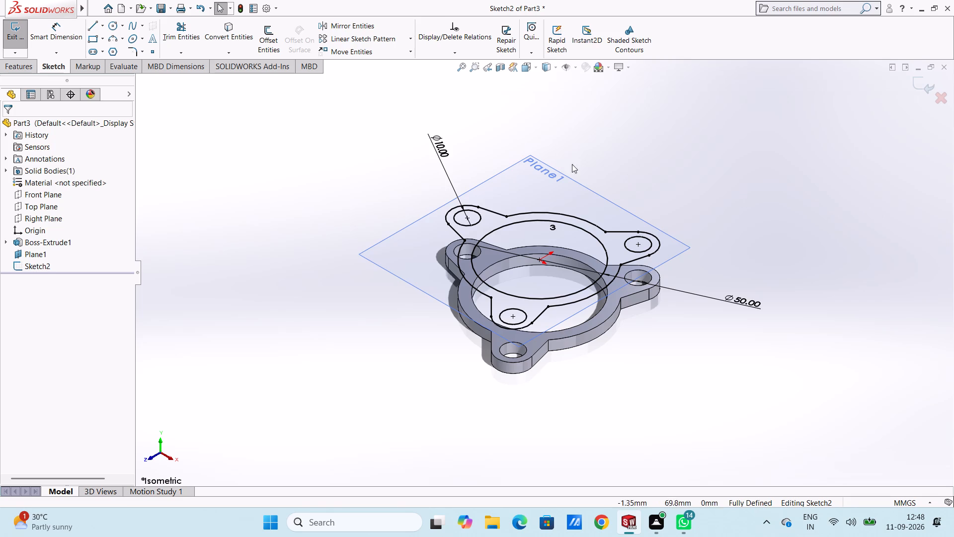
pyautogui.click(31, 61)
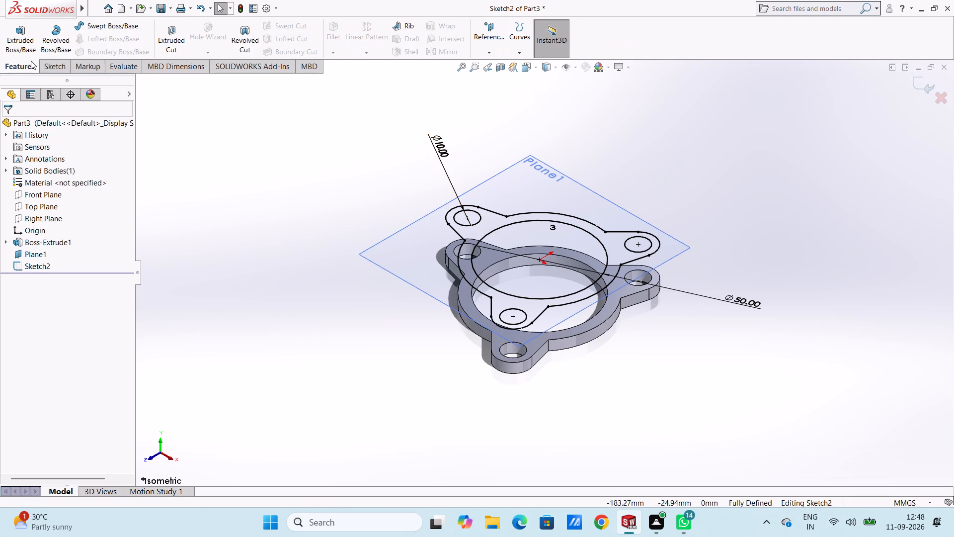
pyautogui.click(22, 42)
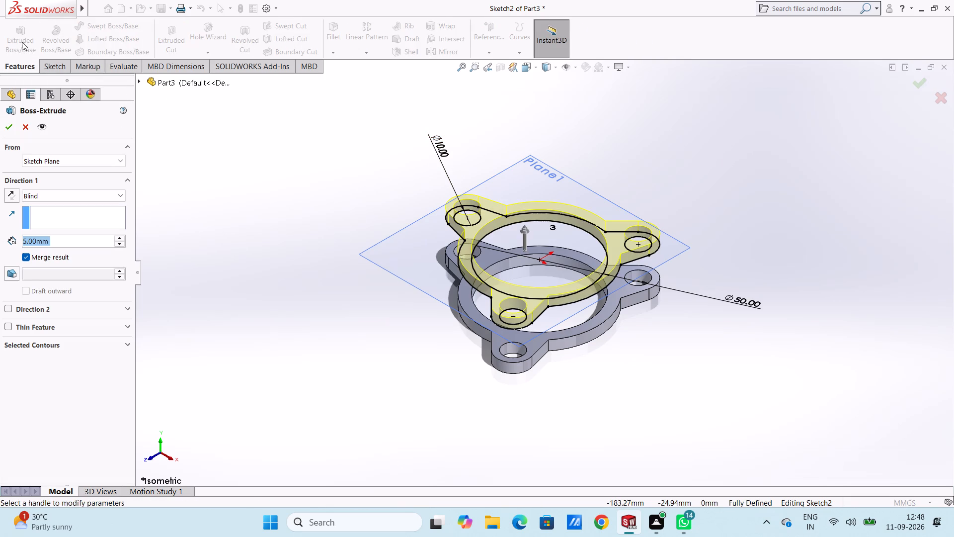
pyautogui.click(14, 192)
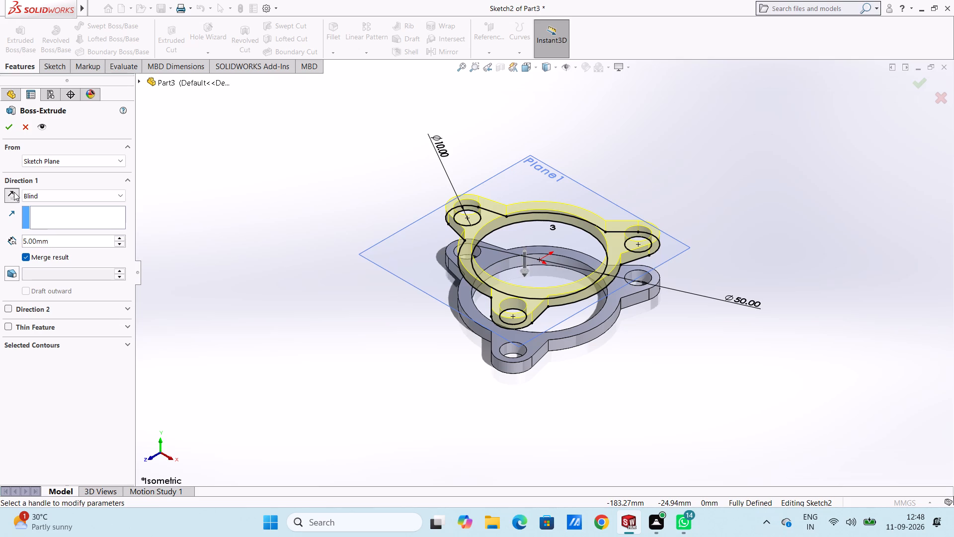
pyautogui.click(7, 123)
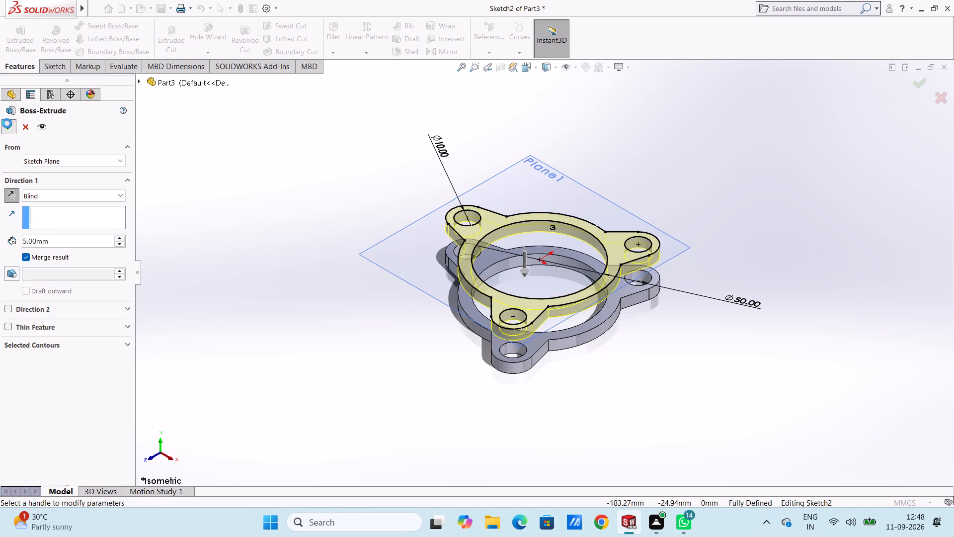
pyautogui.click(252, 167)
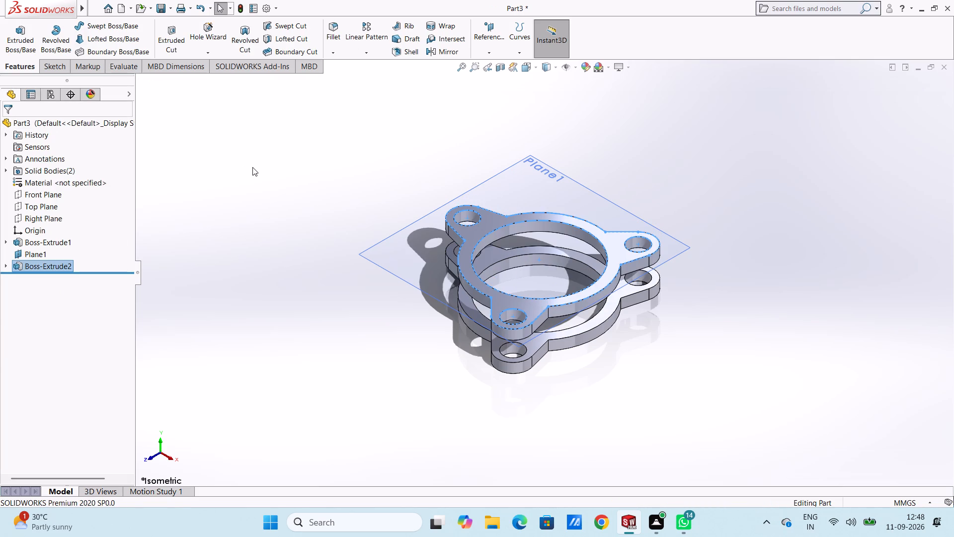
# Hide the offset reference plane Plane1, with the model in the right side view.
pyautogui.hotkey('ctrl', '4')
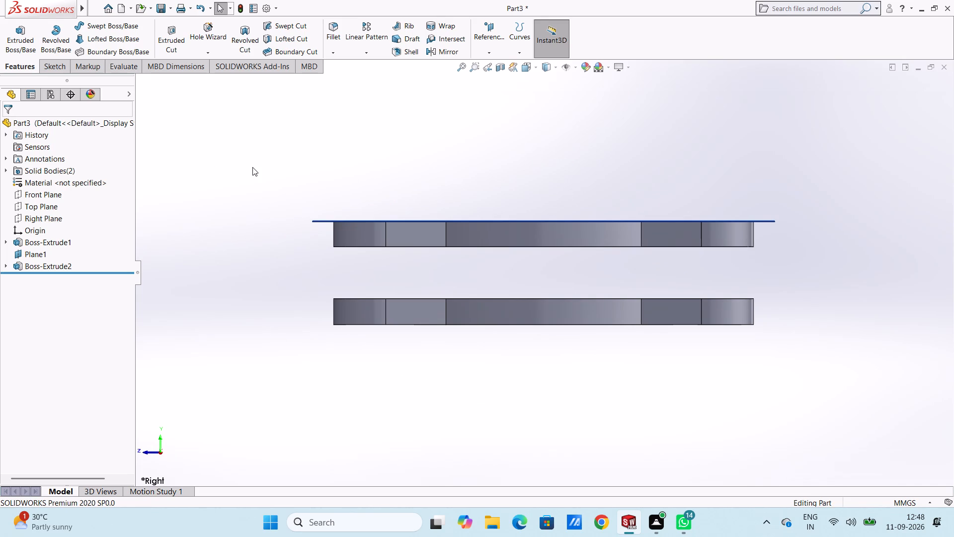
pyautogui.click(22, 259)
pyautogui.click(48, 244)
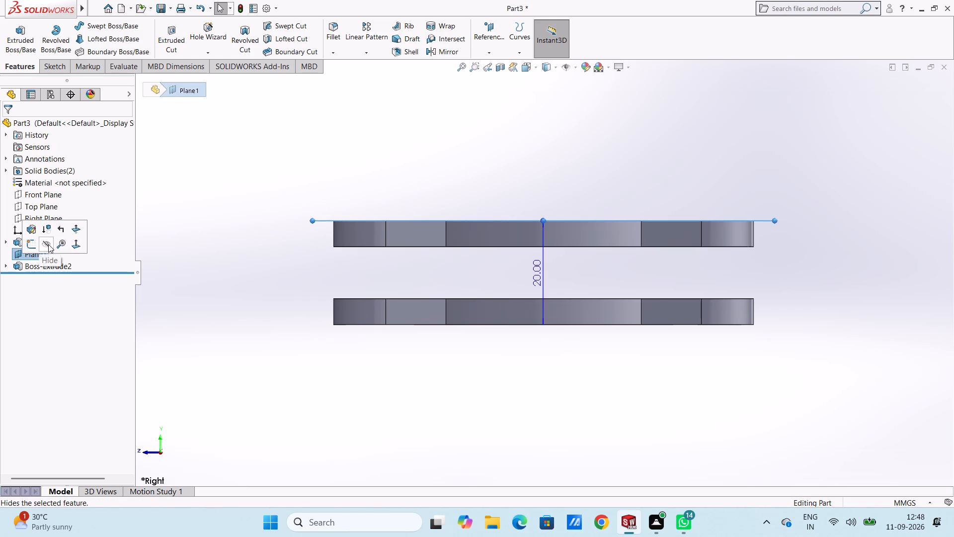
pyautogui.click(293, 228)
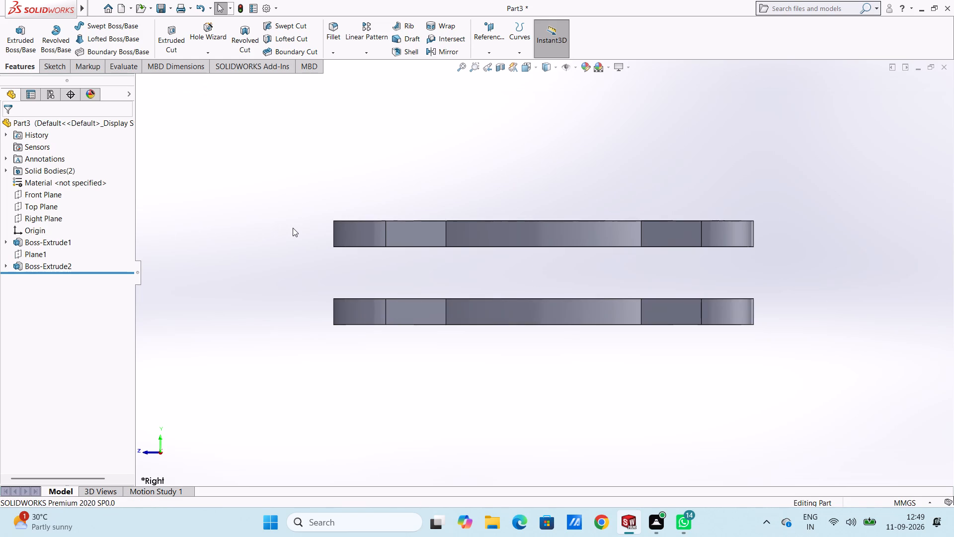
# Examine the side faces of the upper and lower rings and the overall model from the side, top and isometric views.
pyautogui.click(542, 239)
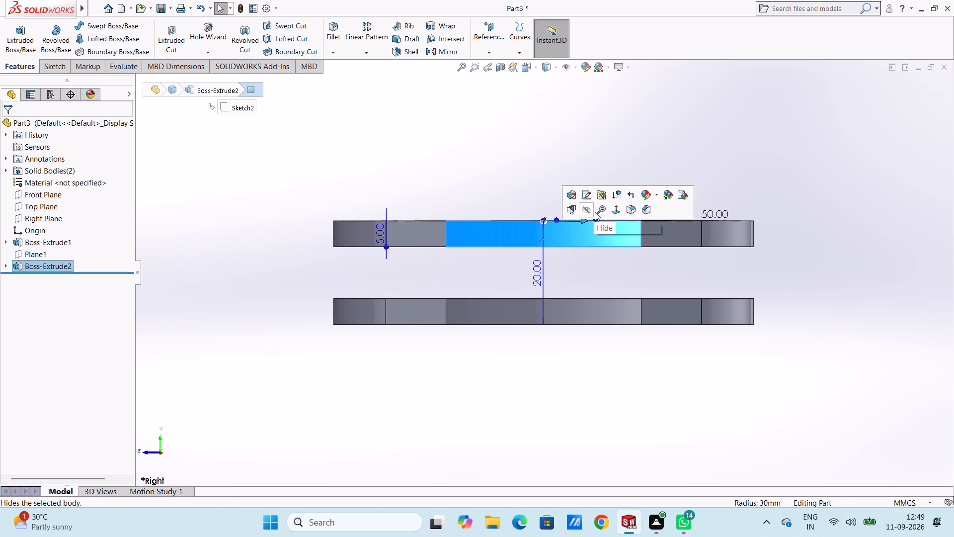
pyautogui.click(585, 154)
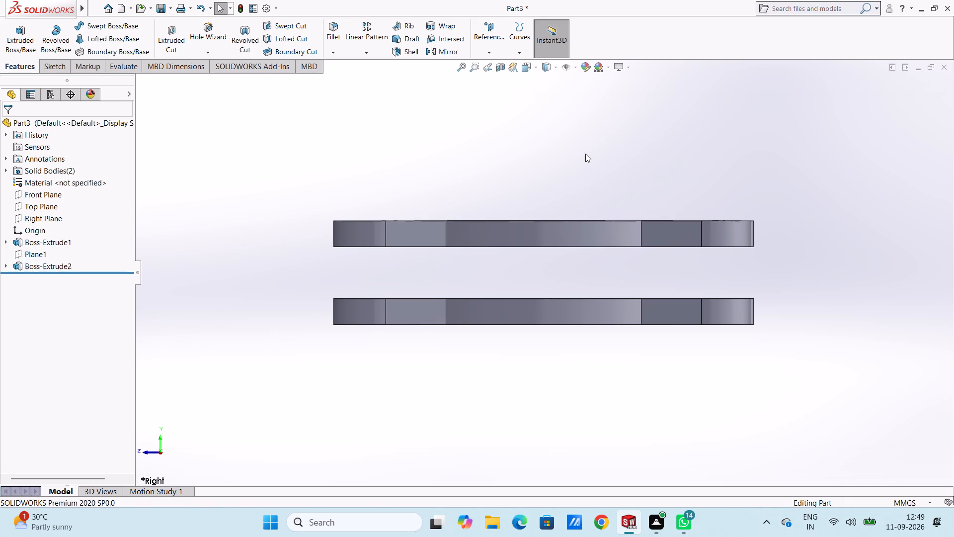
pyautogui.click(568, 236)
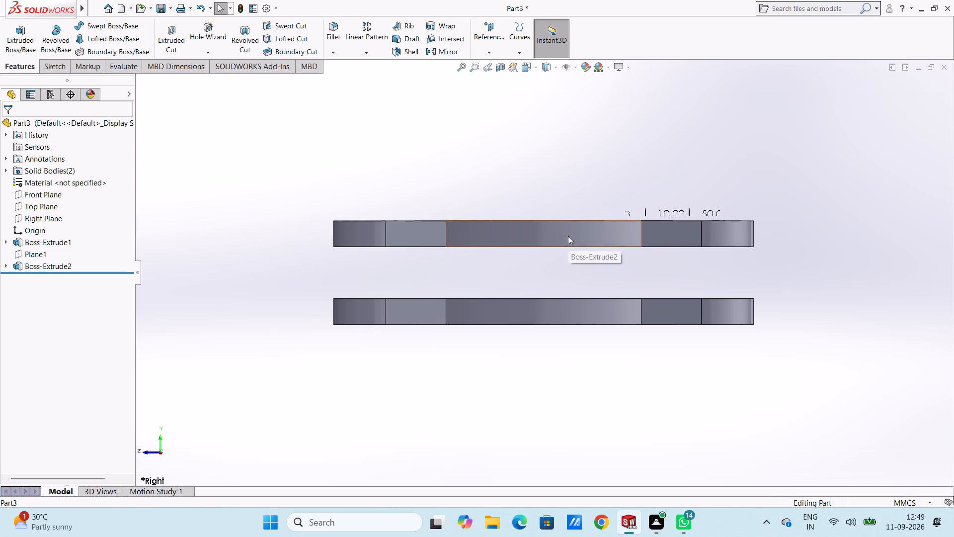
pyautogui.click(506, 176)
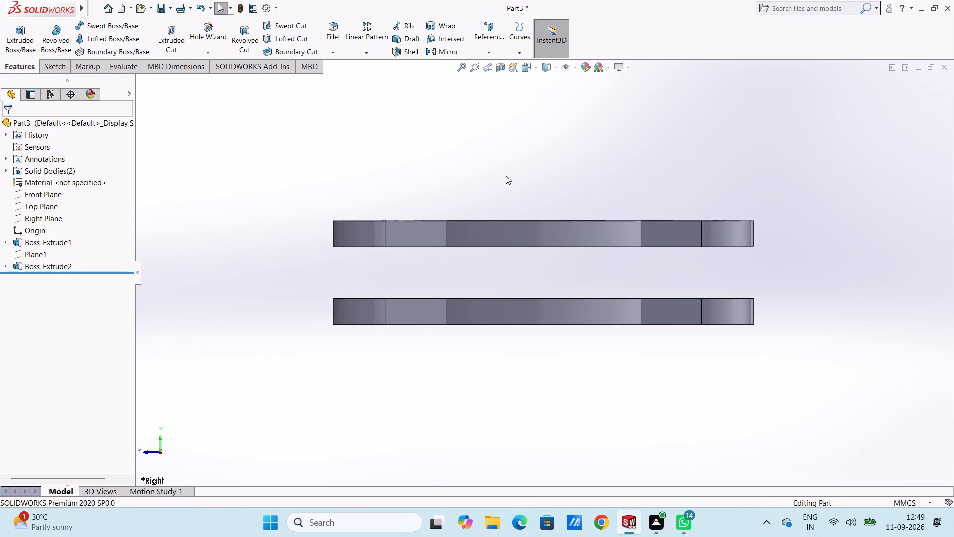
pyautogui.click(417, 316)
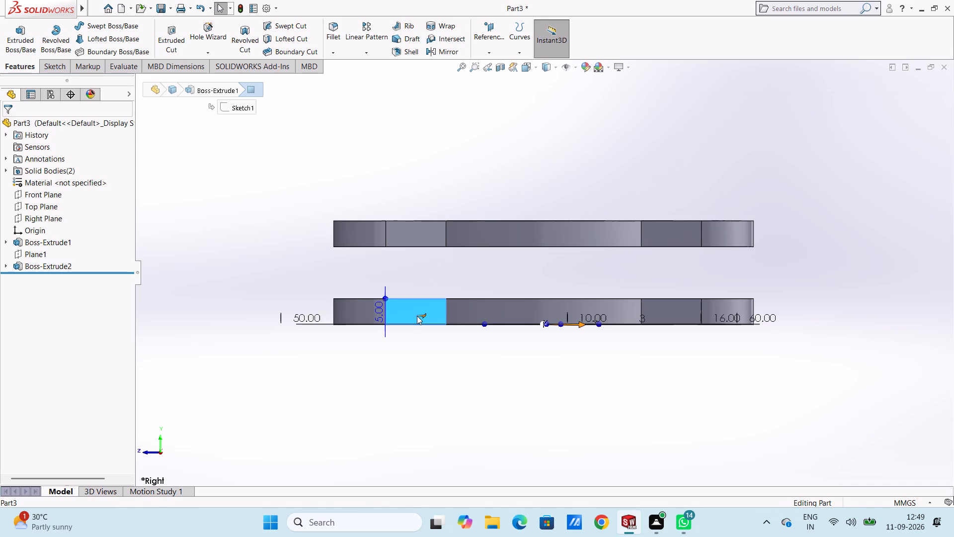
pyautogui.click(419, 390)
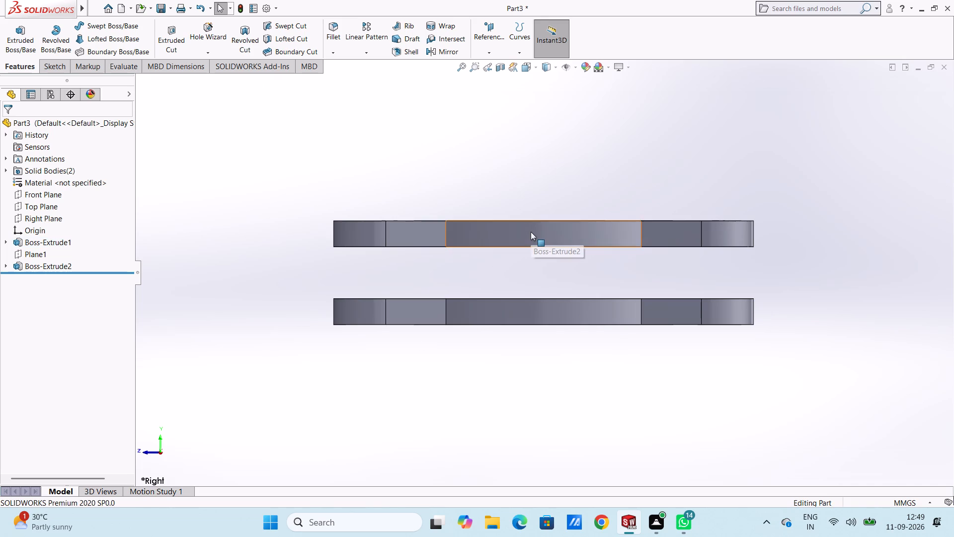
pyautogui.click(531, 232)
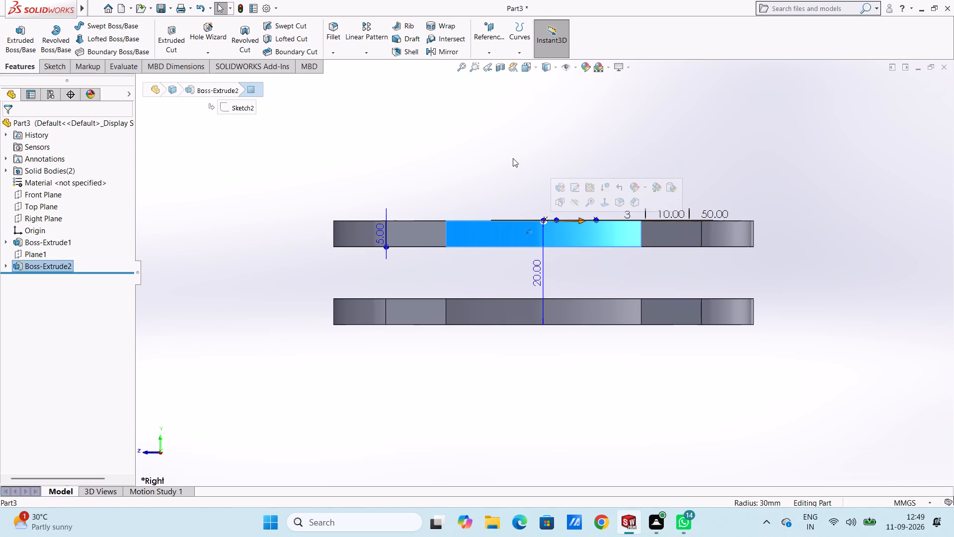
pyautogui.click(513, 158)
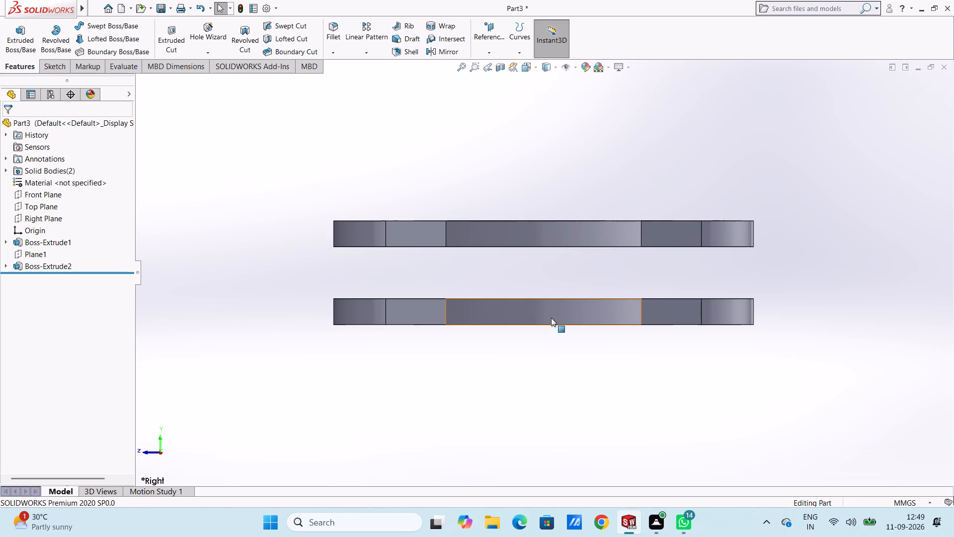
pyautogui.click(551, 318)
pyautogui.click(534, 396)
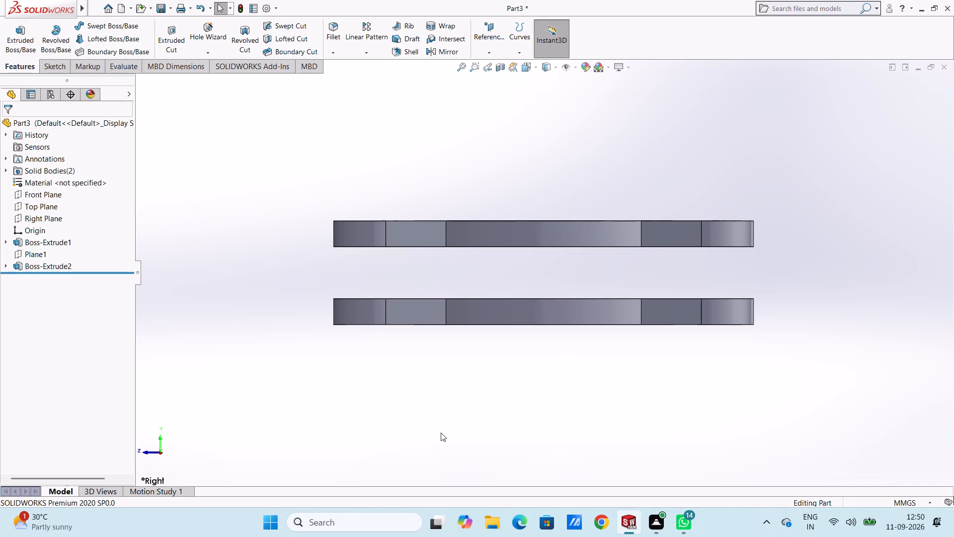
pyautogui.hotkey('ctrl', '5')
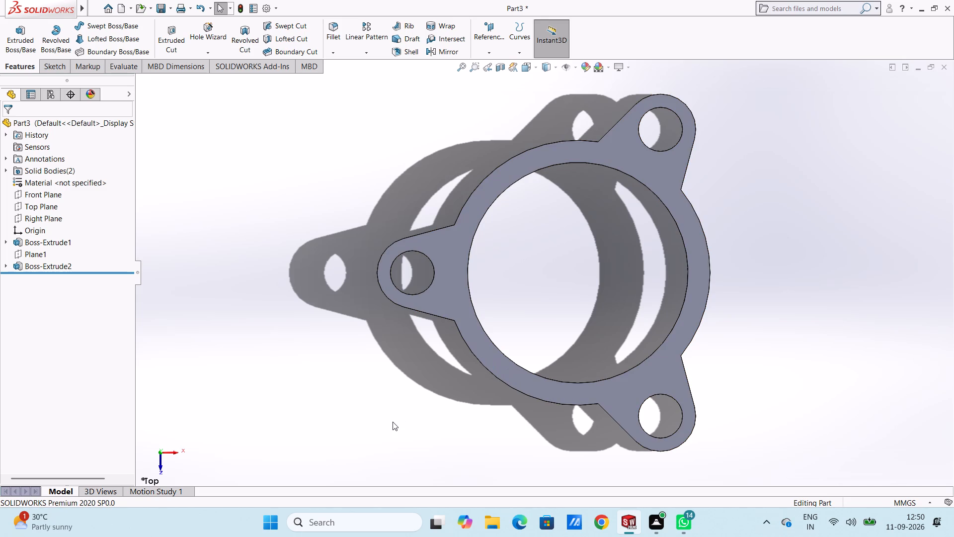
pyautogui.hotkey('ctrl', '7')
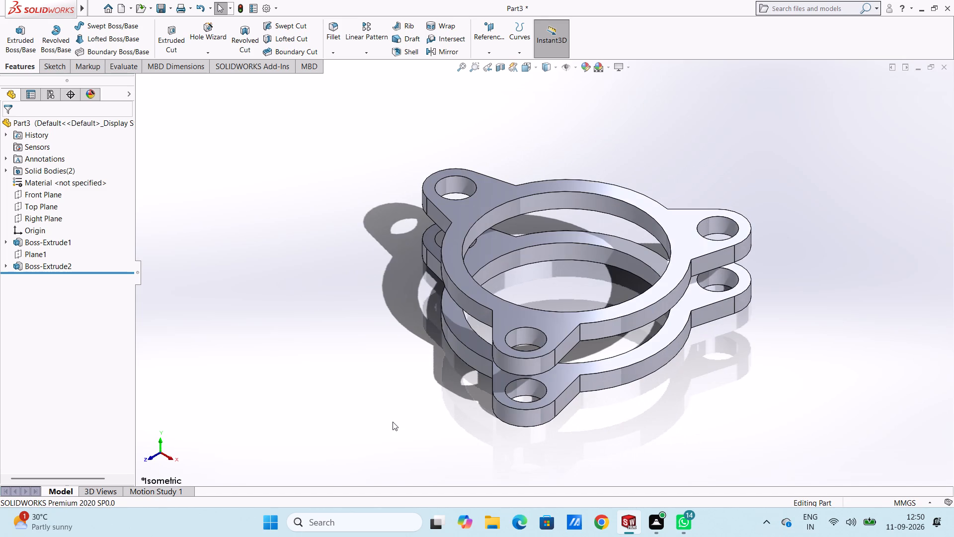
# Start a sketch on the upper ring's top face and draw two origin-centred circles of 25 mm and 30 mm radius along the ring's edges.
pyautogui.hotkey('ctrl', '5')
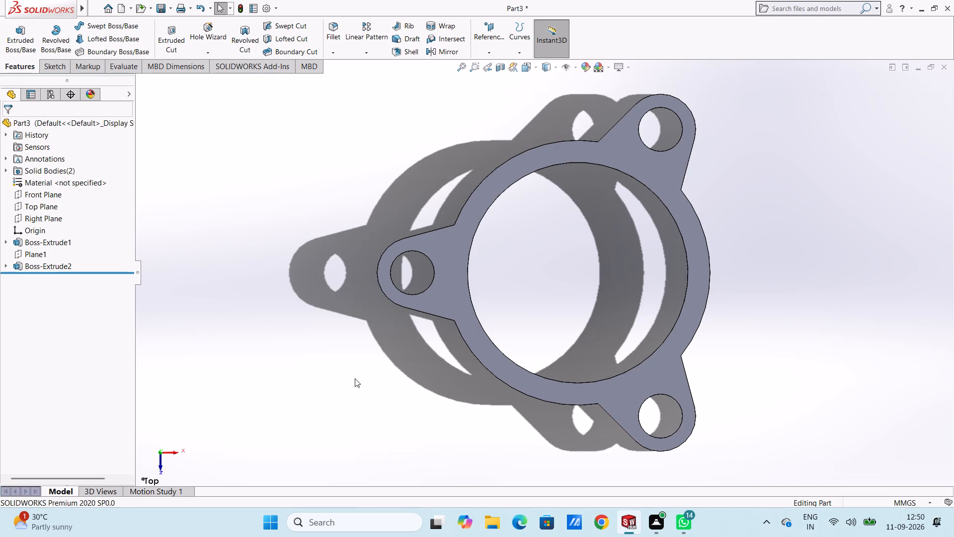
pyautogui.click(470, 320)
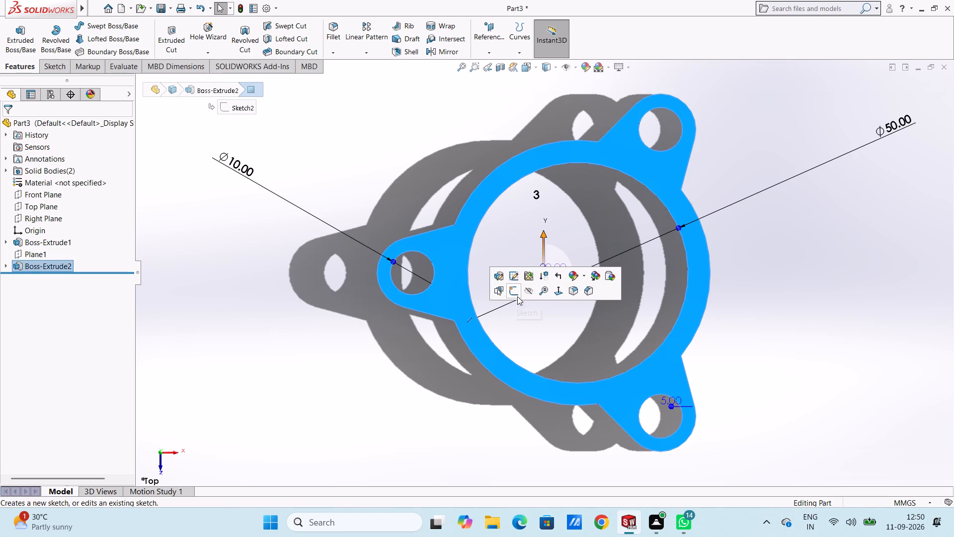
pyautogui.click(518, 291)
pyautogui.click(181, 295)
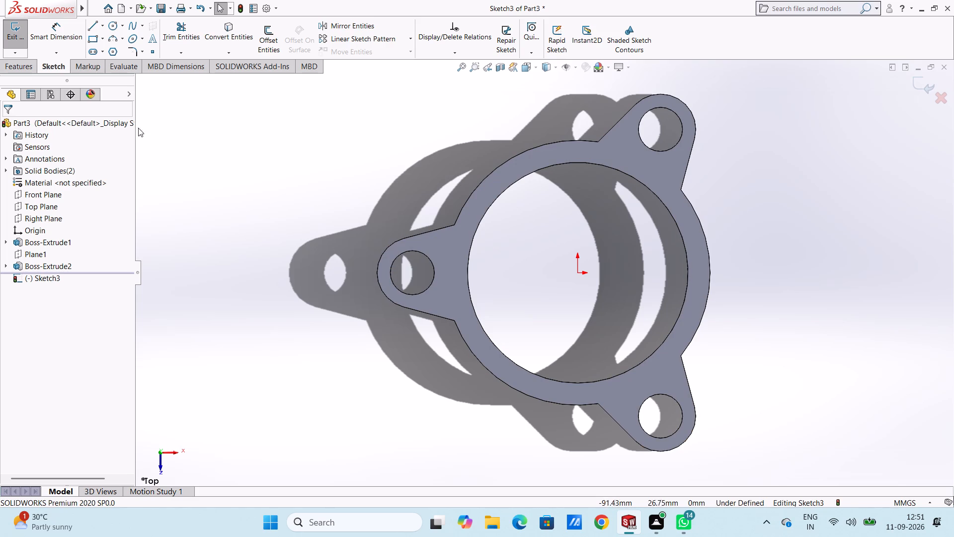
pyautogui.click(113, 25)
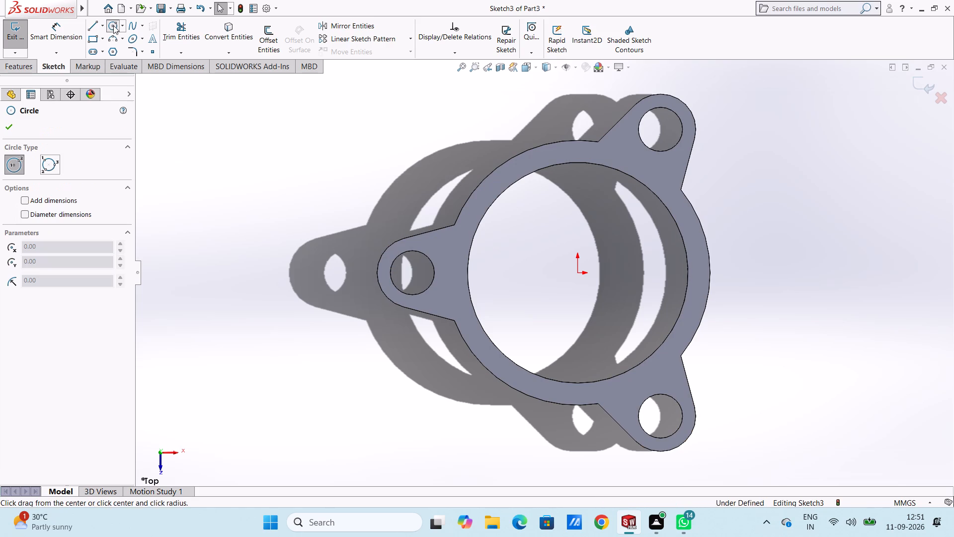
pyautogui.click(578, 273)
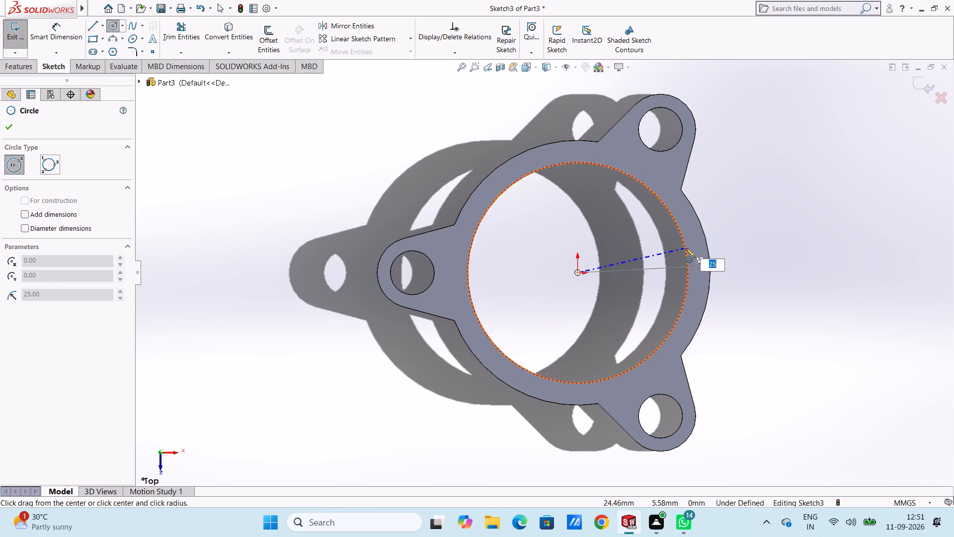
pyautogui.click(686, 249)
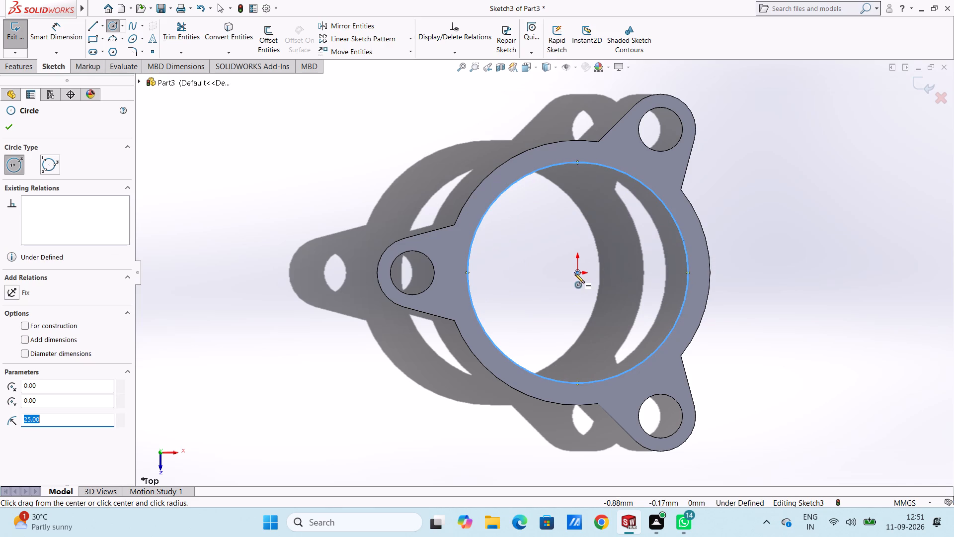
pyautogui.click(576, 273)
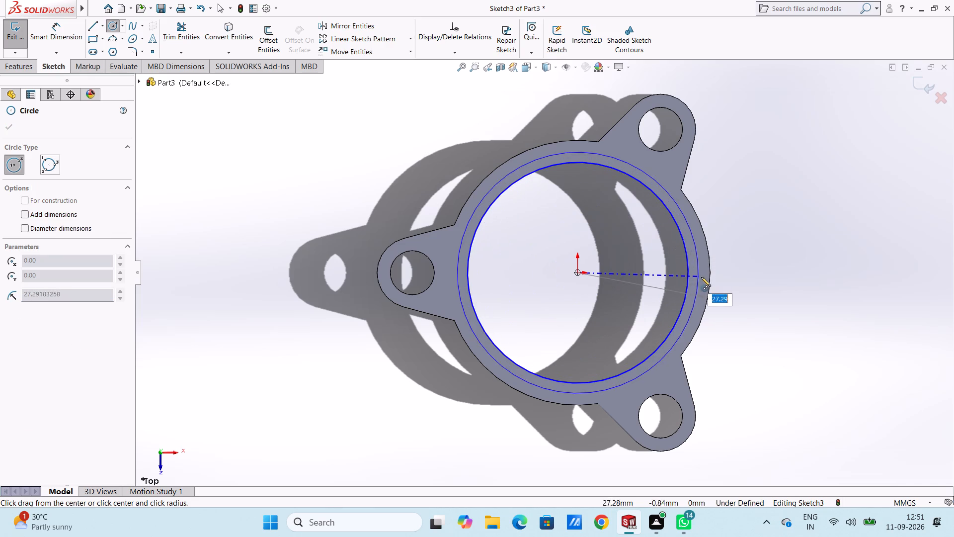
pyautogui.click(712, 279)
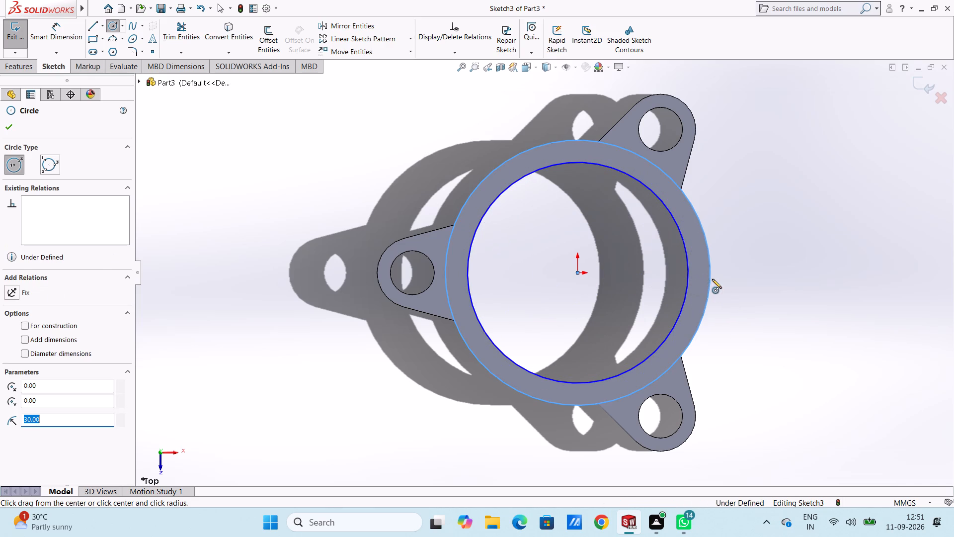
pyautogui.press('Escape')
pyautogui.press('Escape')
pyautogui.press('Escape')
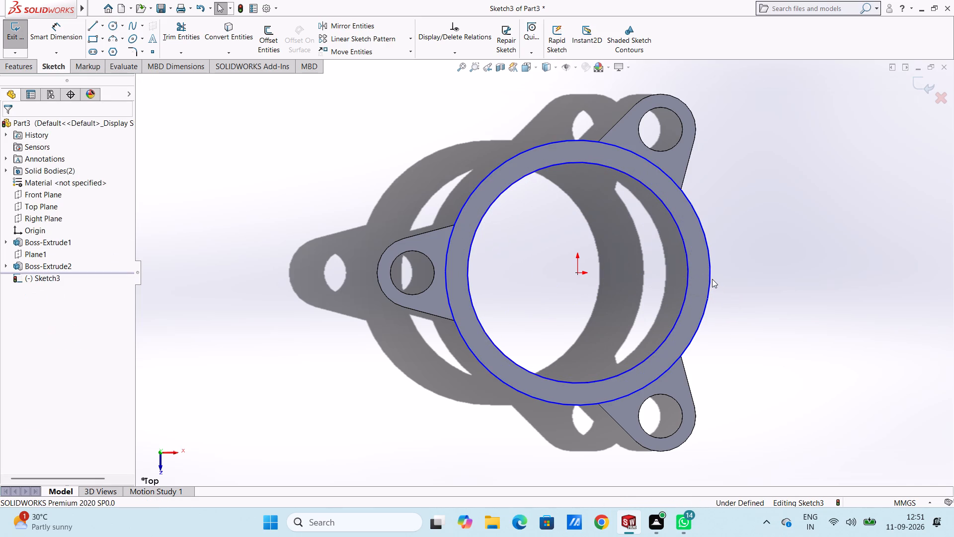
# Sketch a 30 mm horizontal line from the origin toward the single side lug, ending on the outer circle.
pyautogui.press('l')
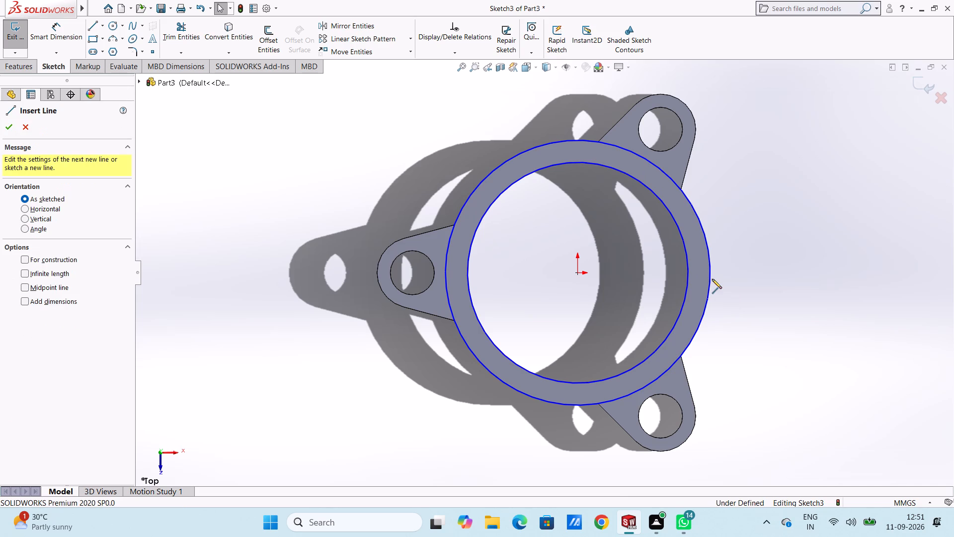
pyautogui.click(577, 274)
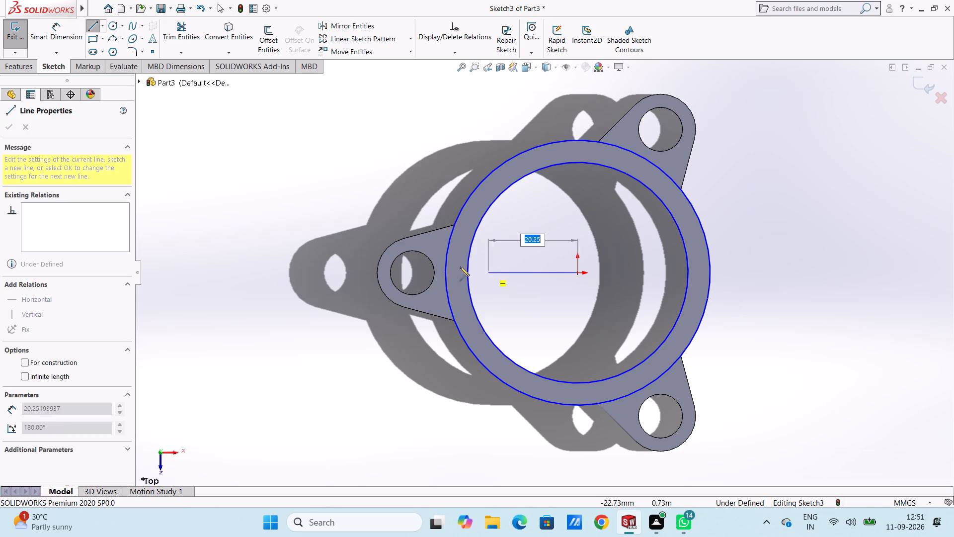
pyautogui.click(444, 273)
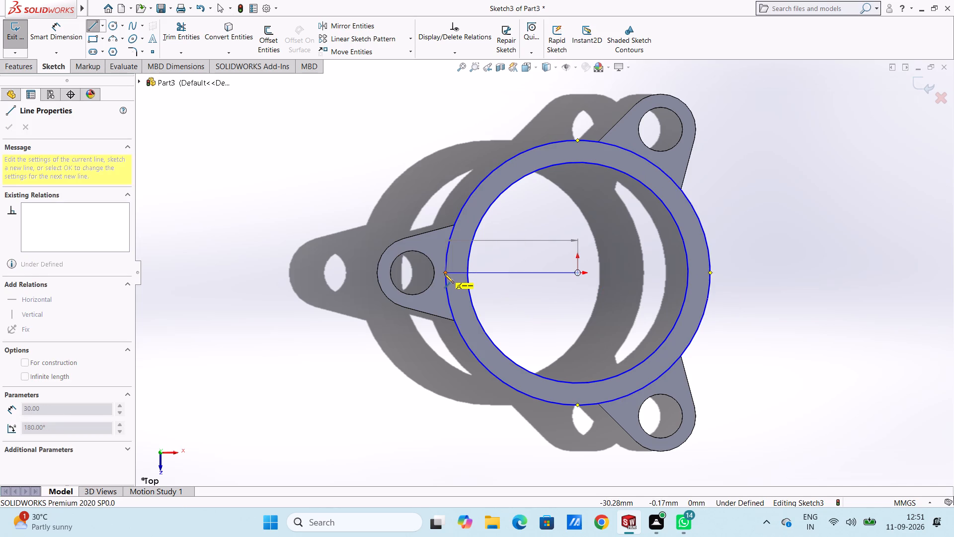
pyautogui.press('Escape')
pyautogui.press('Escape')
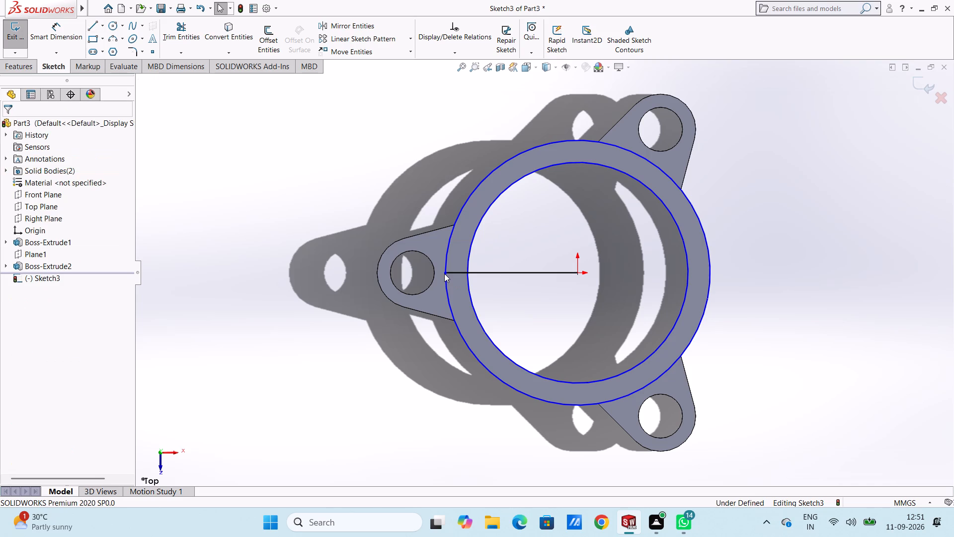
# Sketch two slanted lines from the origin past the outer circle, one above the horizontal line at 135°, about 37 mm long, and one below it.
pyautogui.press('l')
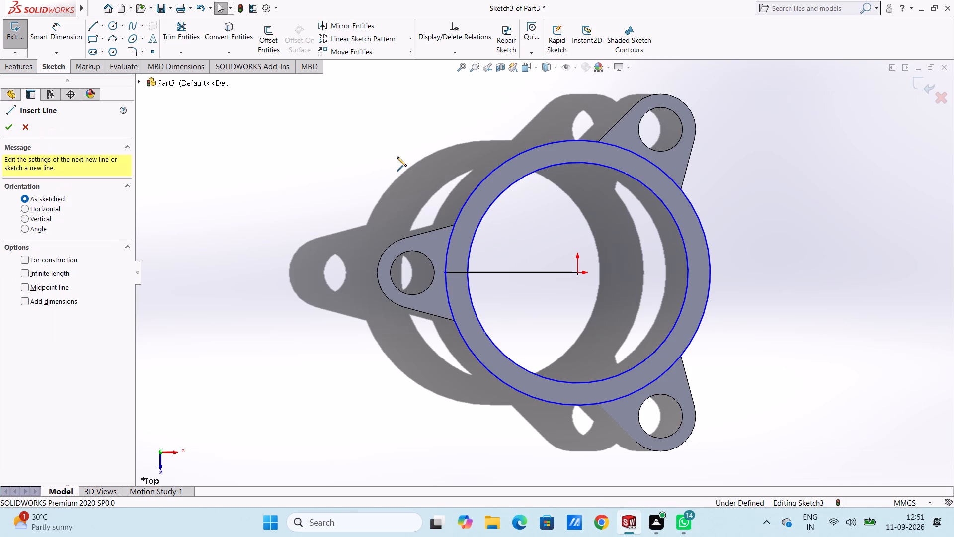
pyautogui.click(577, 273)
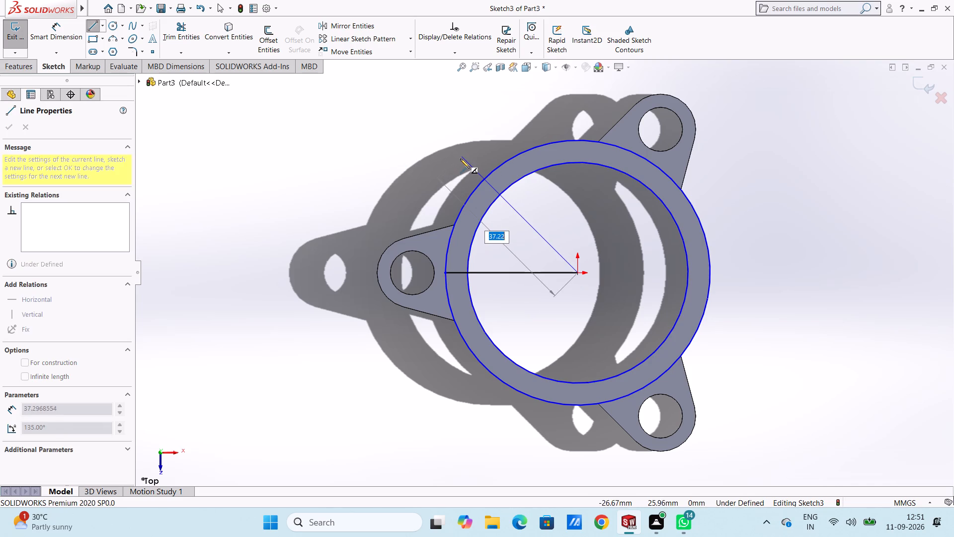
pyautogui.click(462, 160)
pyautogui.press('Escape')
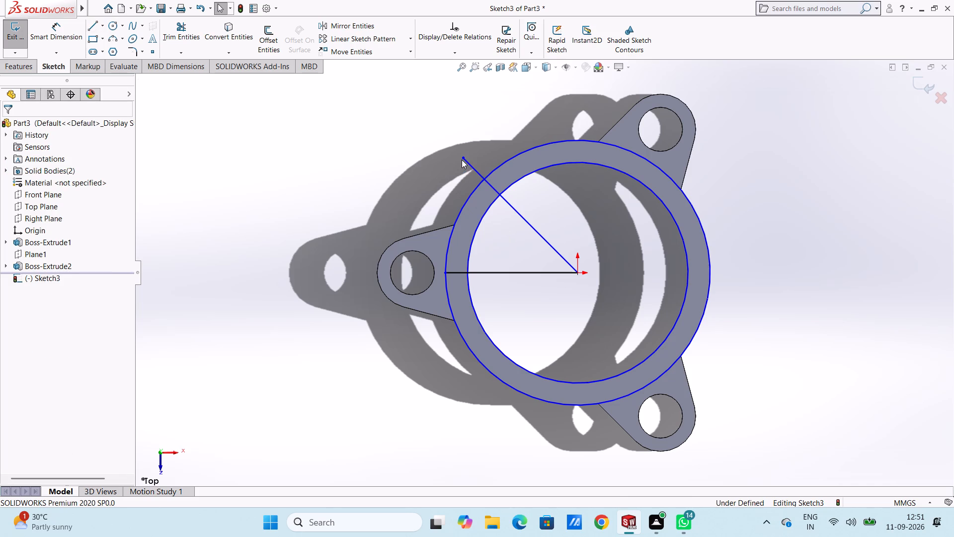
pyautogui.press('l')
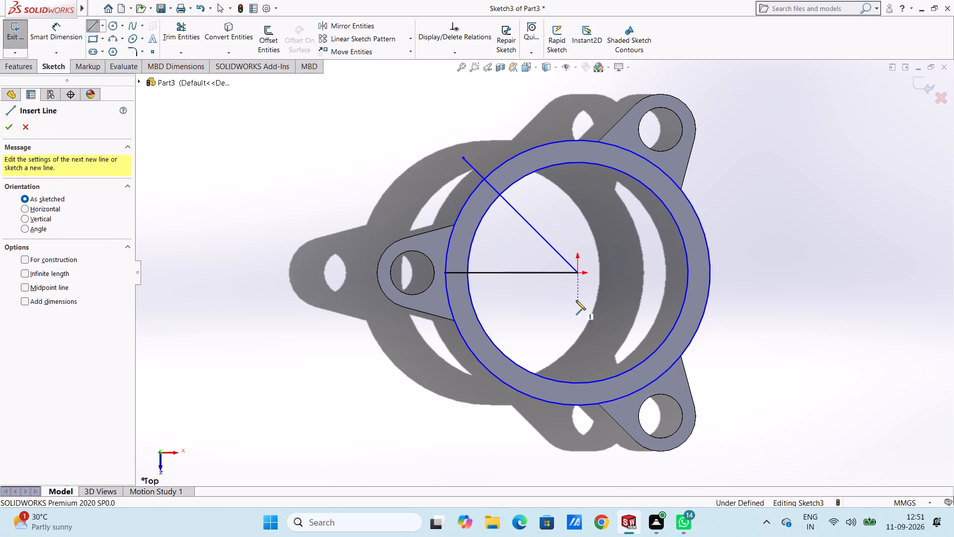
pyautogui.moveTo(576, 273); pyautogui.dragTo(472, 351)
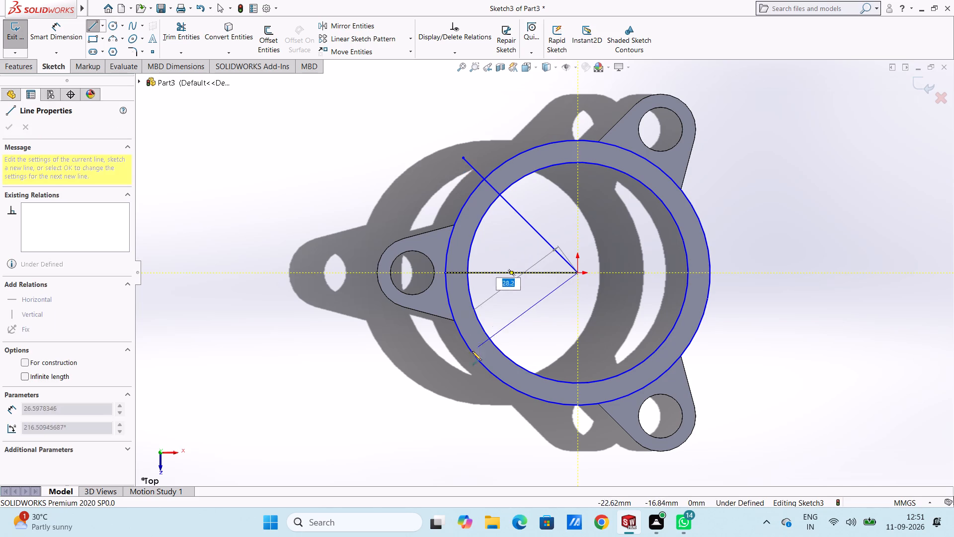
pyautogui.moveTo(472, 351); pyautogui.dragTo(451, 371)
pyautogui.click(451, 371)
pyautogui.press('Escape')
pyautogui.press('Escape')
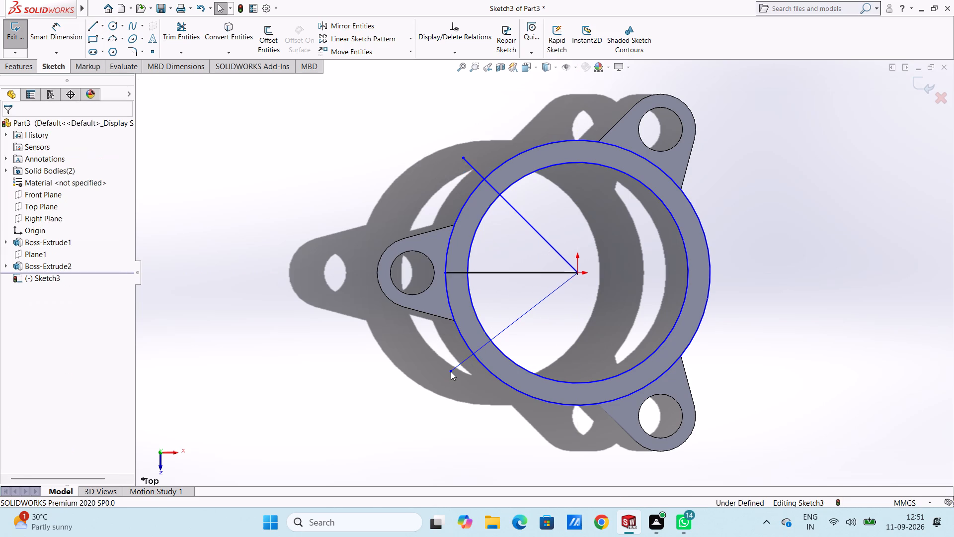
pyautogui.press('Escape')
# Add a 45° angle dimension between the upper slanted line and the horizontal line.
pyautogui.click(59, 34)
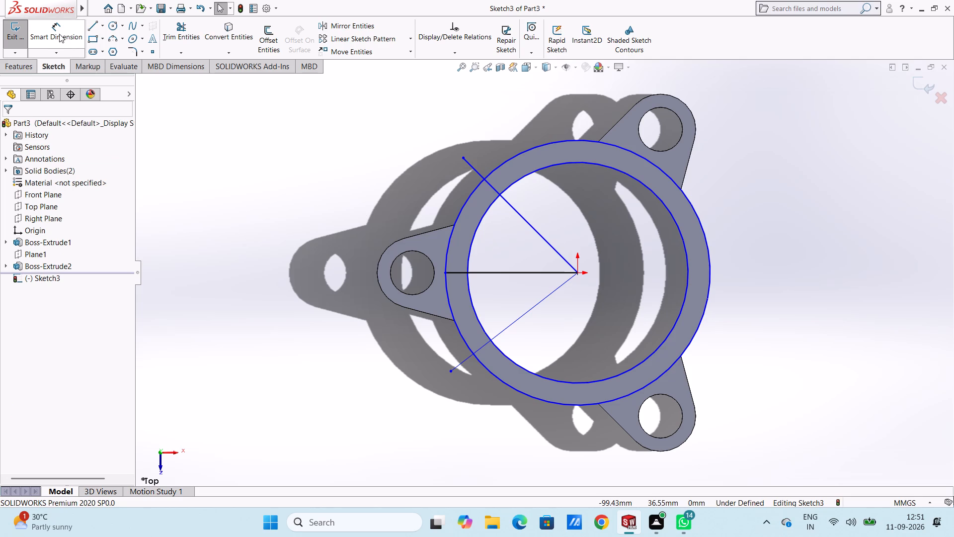
pyautogui.click(477, 172)
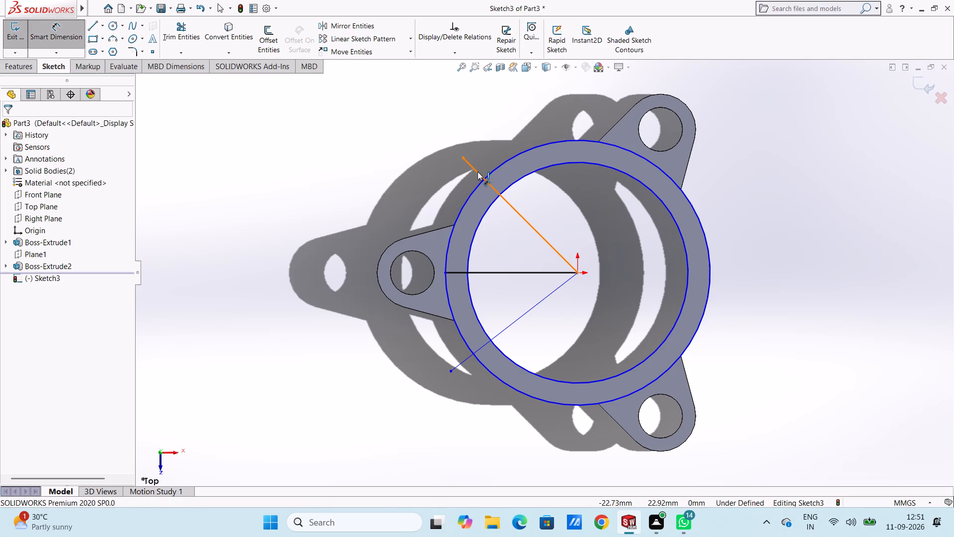
pyautogui.click(482, 272)
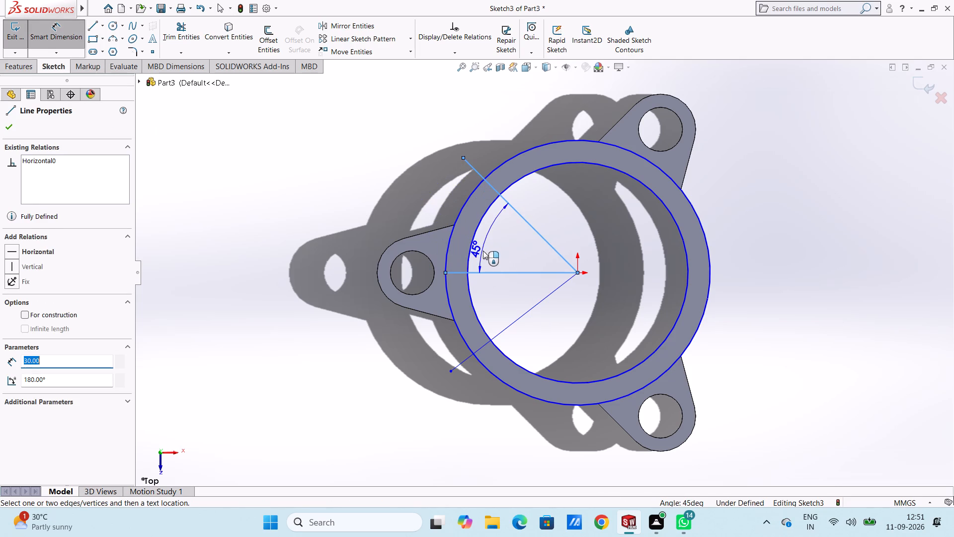
pyautogui.click(483, 251)
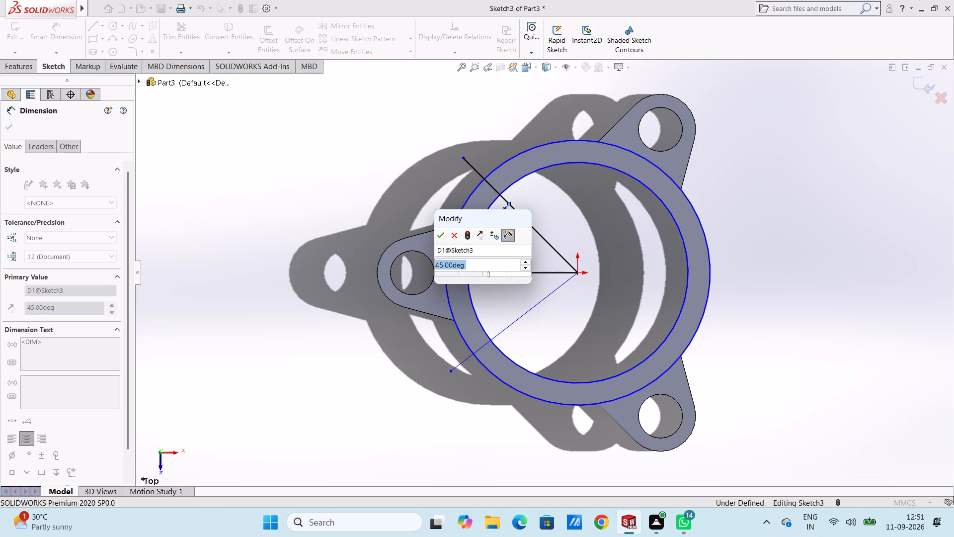
pyautogui.press('Return')
# Add a 45° angle dimension between the horizontal line and the lower slanted line.
pyautogui.click(538, 256)
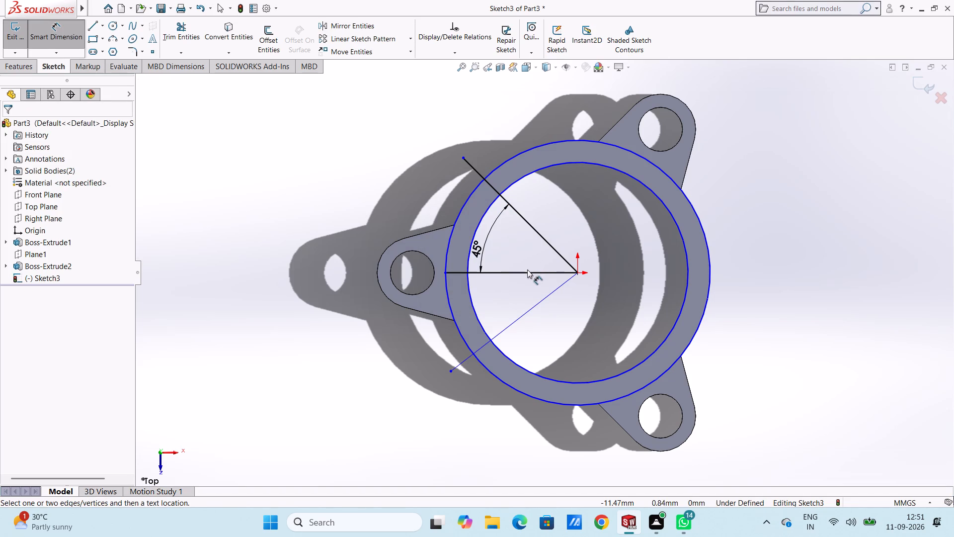
pyautogui.click(527, 272)
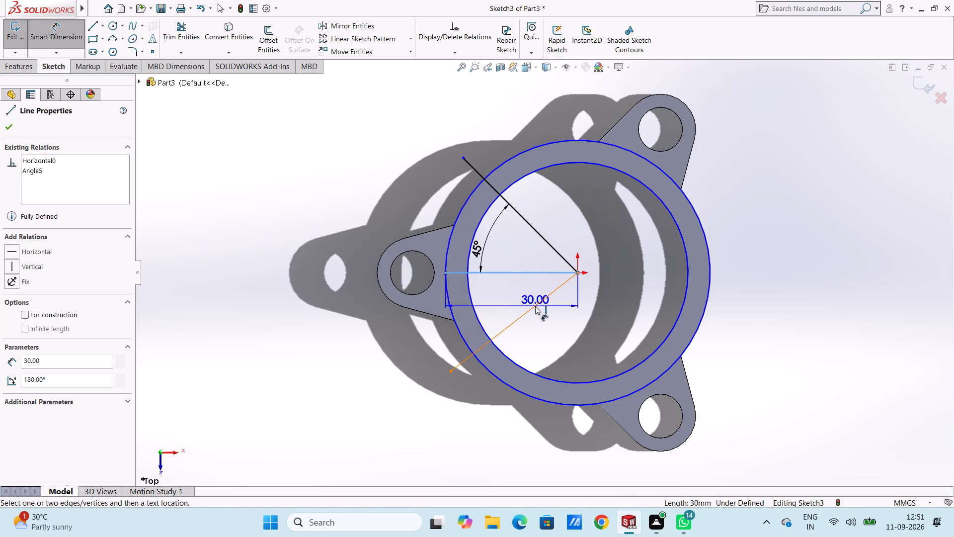
pyautogui.click(535, 306)
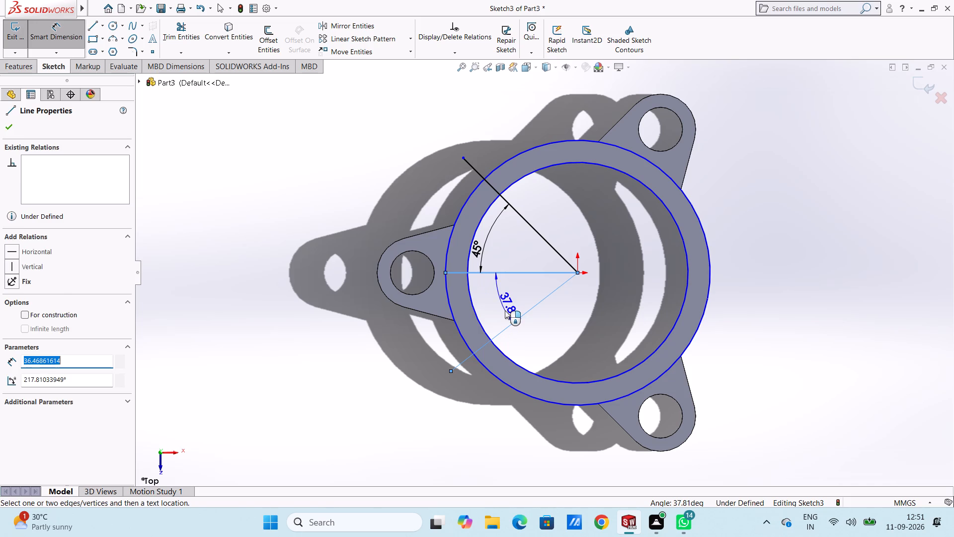
pyautogui.click(505, 310)
pyautogui.write('45')
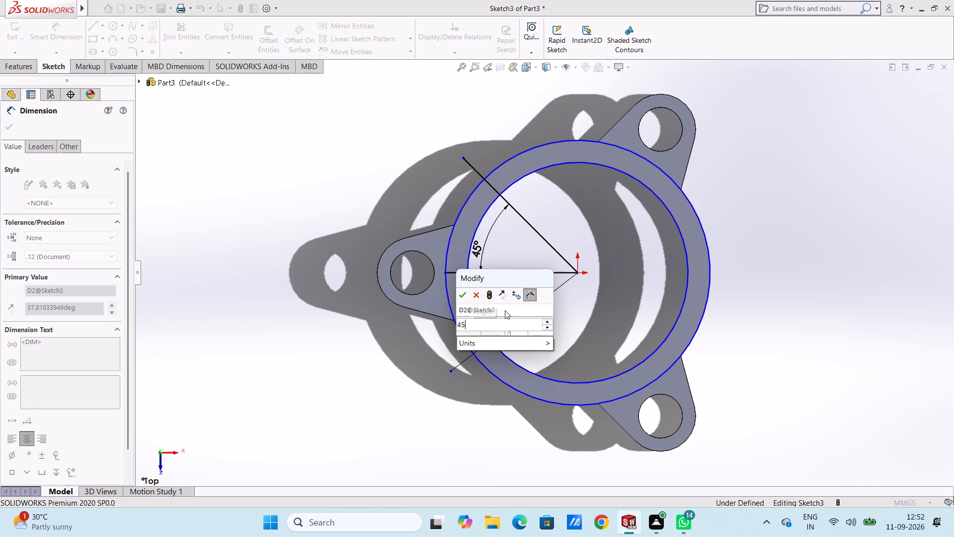
pyautogui.press('Return')
pyautogui.click(539, 283)
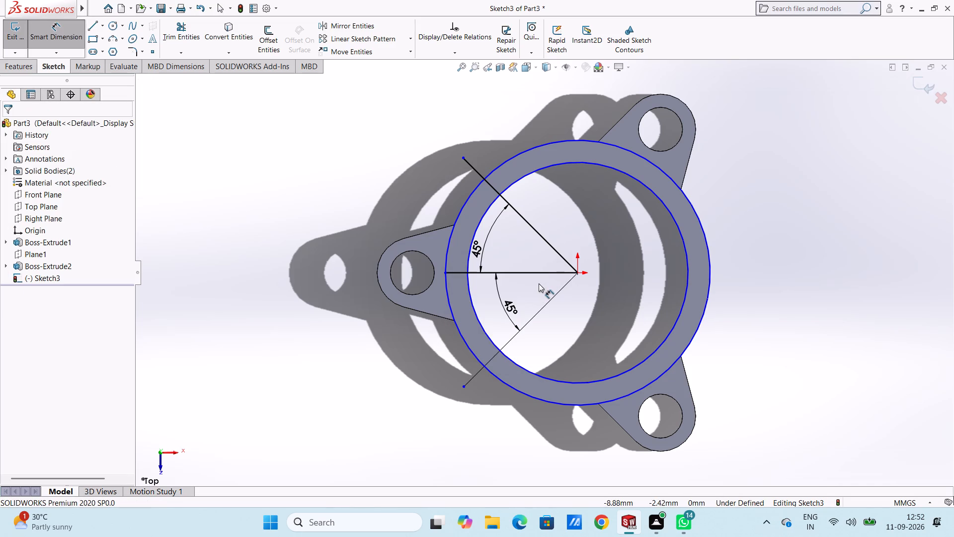
pyautogui.press('Escape')
pyautogui.press('Escape')
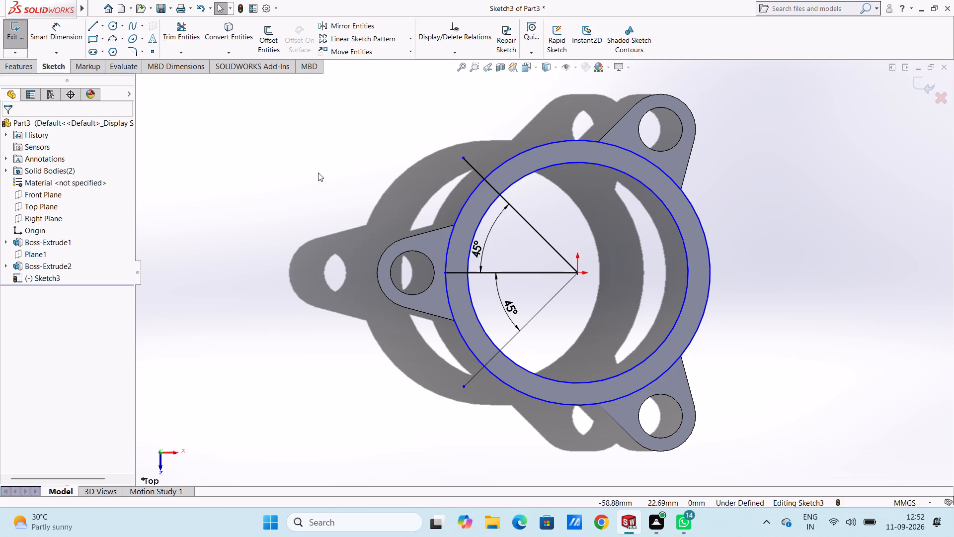
# Sketch a 30 mm line from the origin to the outer circle, at about 111°, above the upper 45° line.
pyautogui.press('l')
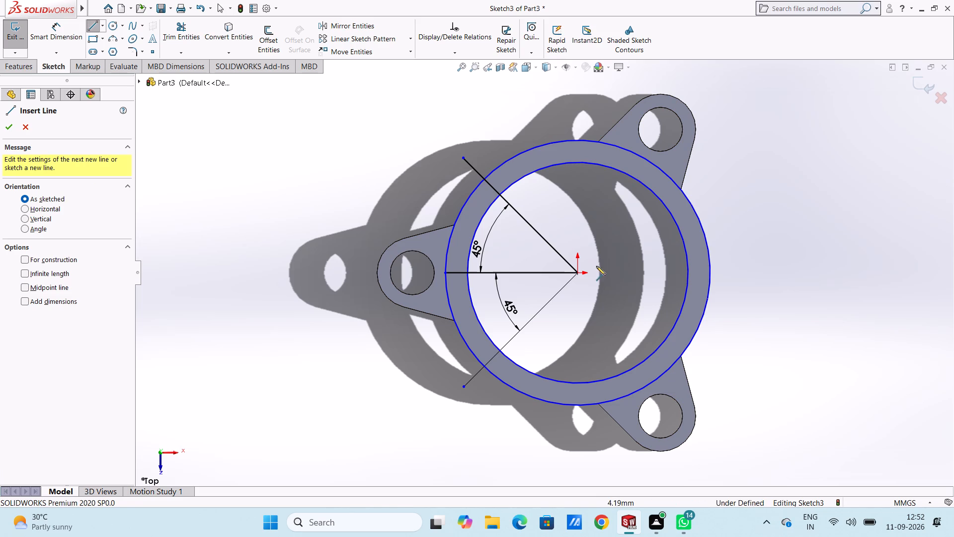
pyautogui.click(578, 271)
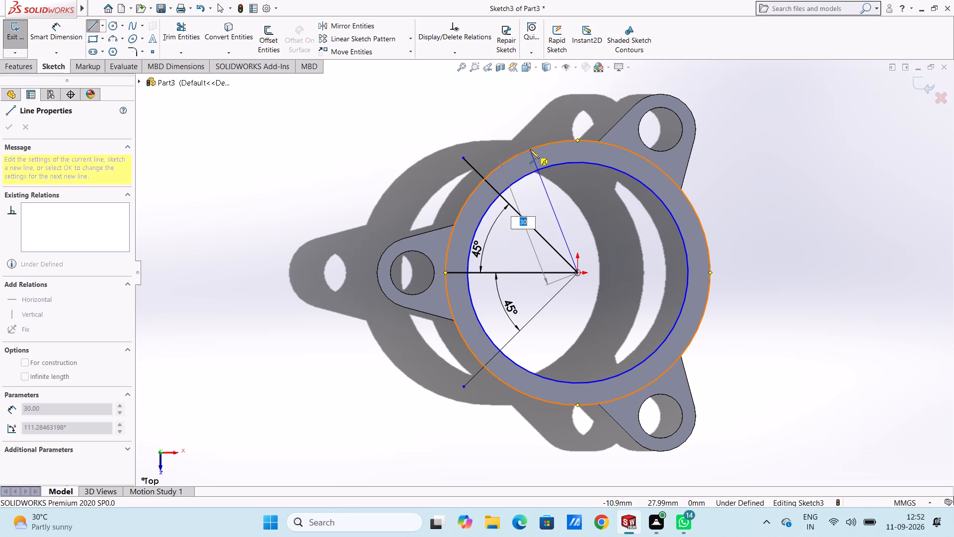
pyautogui.click(530, 149)
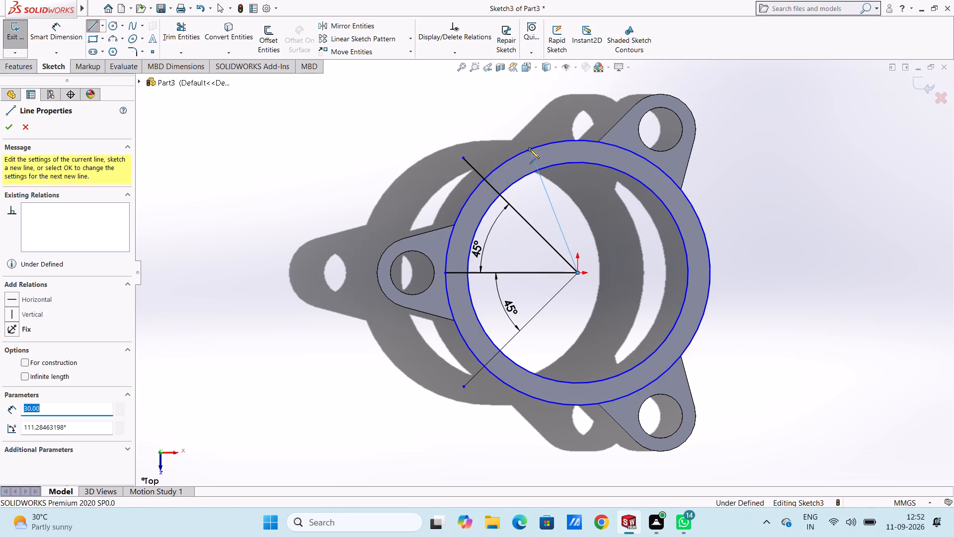
pyautogui.press('Escape')
pyautogui.press('Escape')
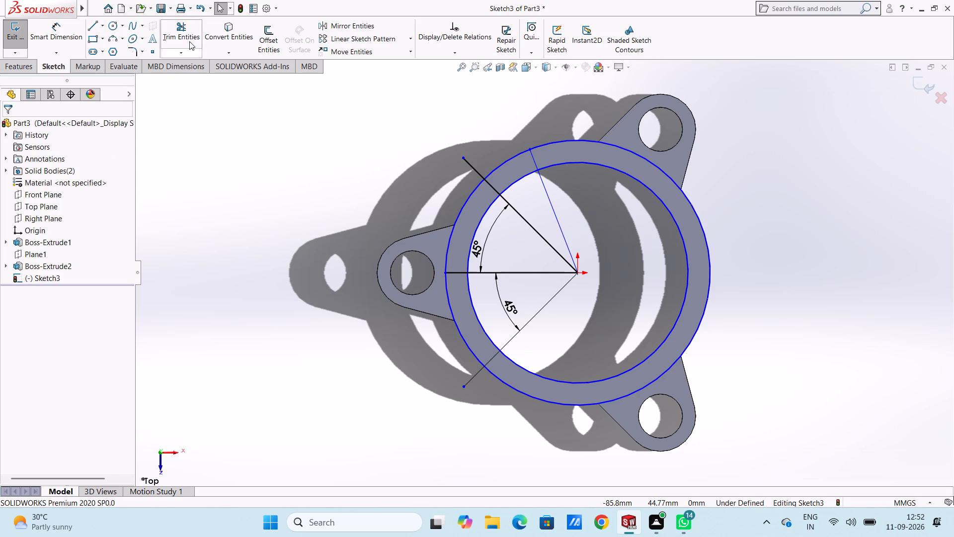
# Trim the upper 45° line and the line at about 111° to their segments between the two circles.
pyautogui.click(184, 27)
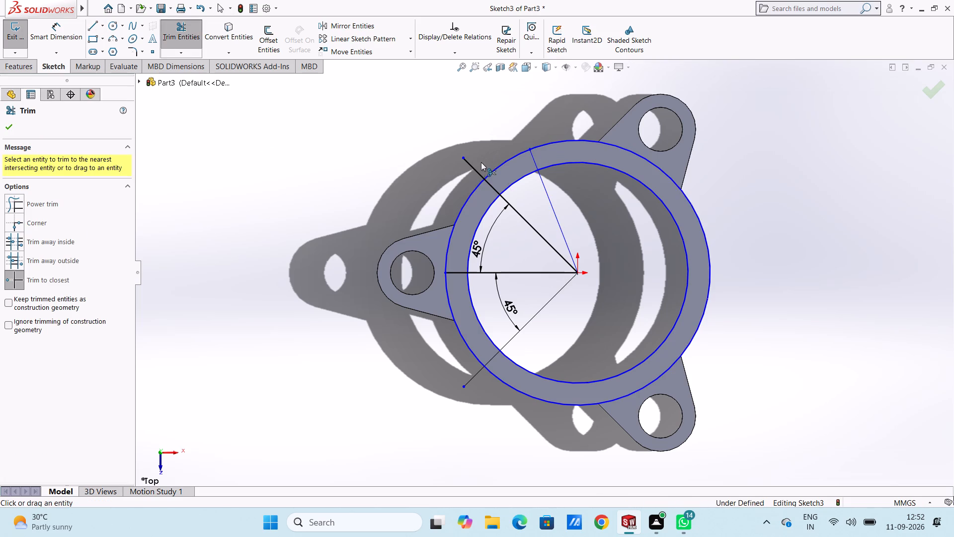
pyautogui.click(474, 169)
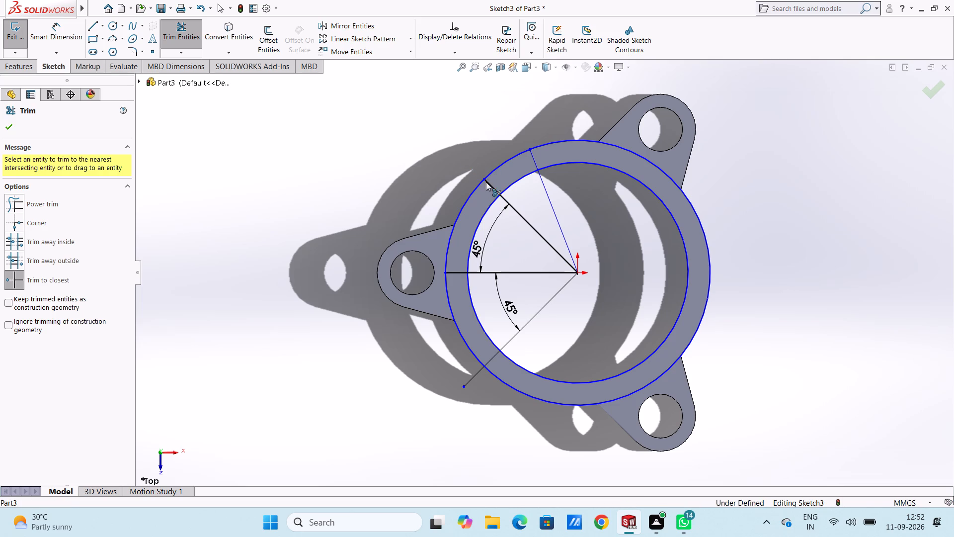
pyautogui.click(520, 216)
pyautogui.click(546, 193)
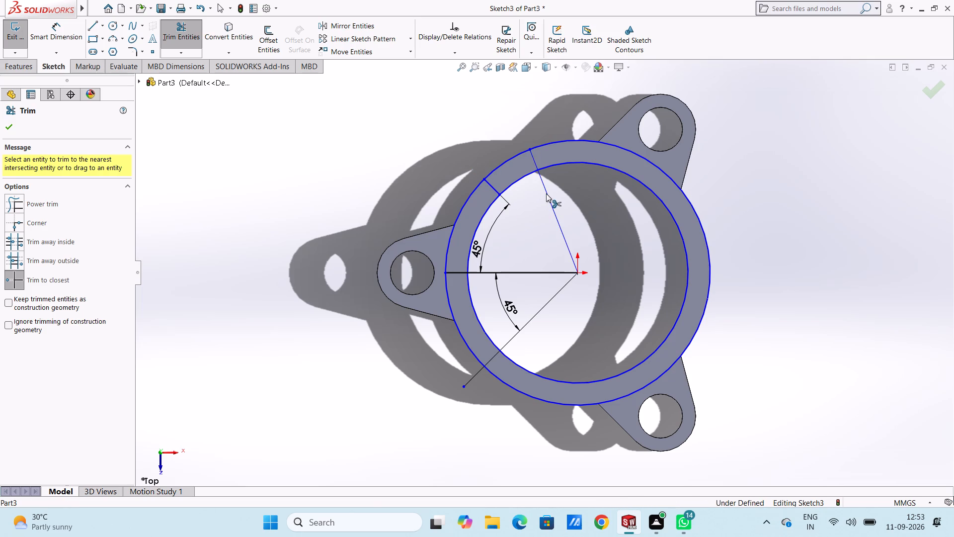
# Trim away the outer circle's arc between the two 45° lines and the entire horizontal line.
pyautogui.click(446, 257)
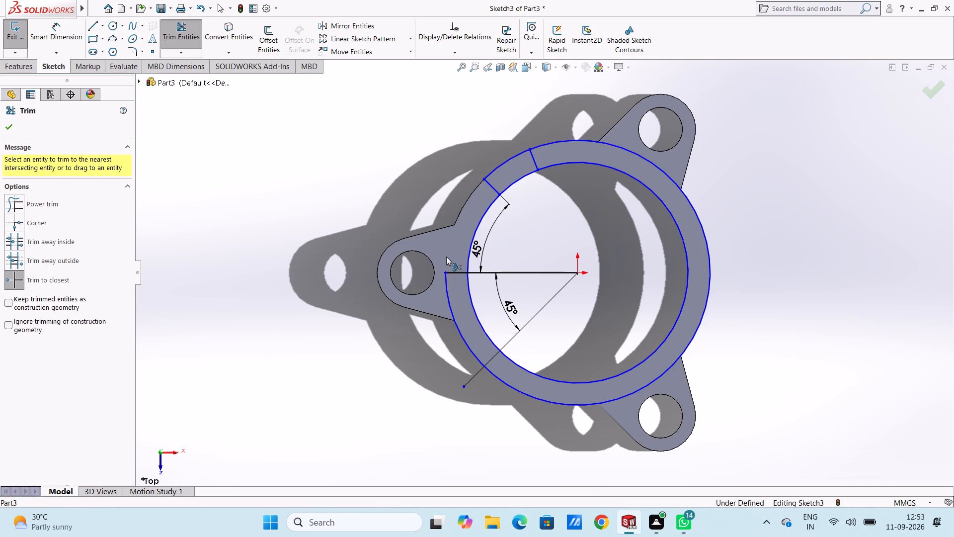
pyautogui.click(444, 280)
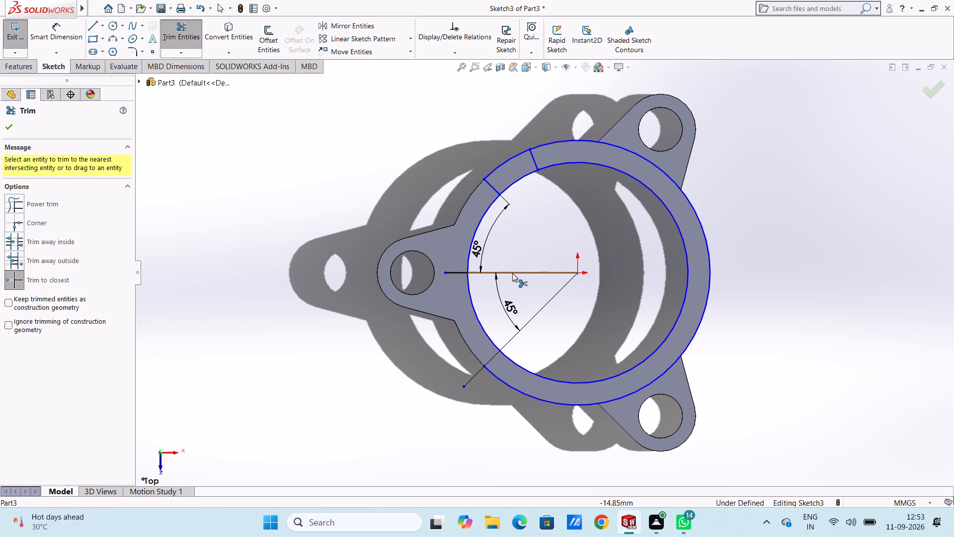
pyautogui.click(512, 273)
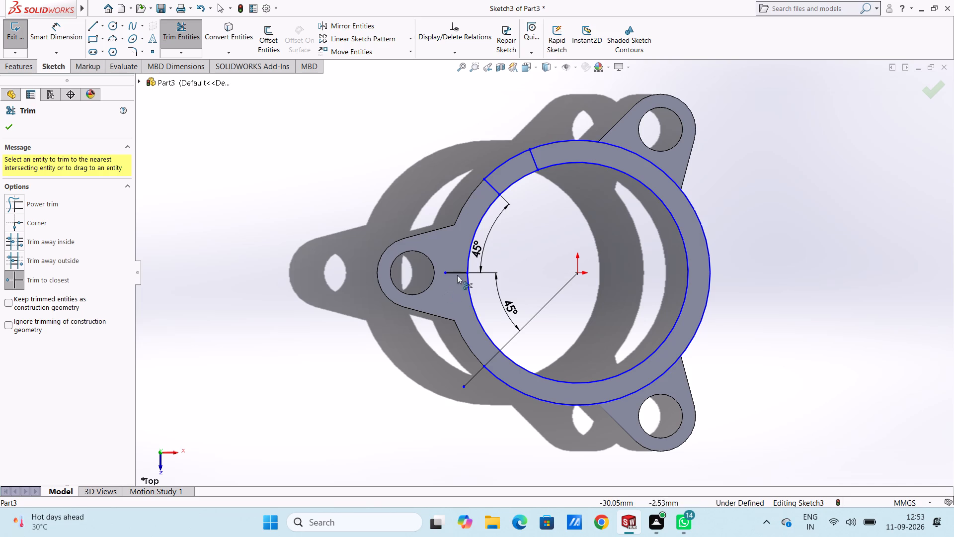
pyautogui.click(460, 272)
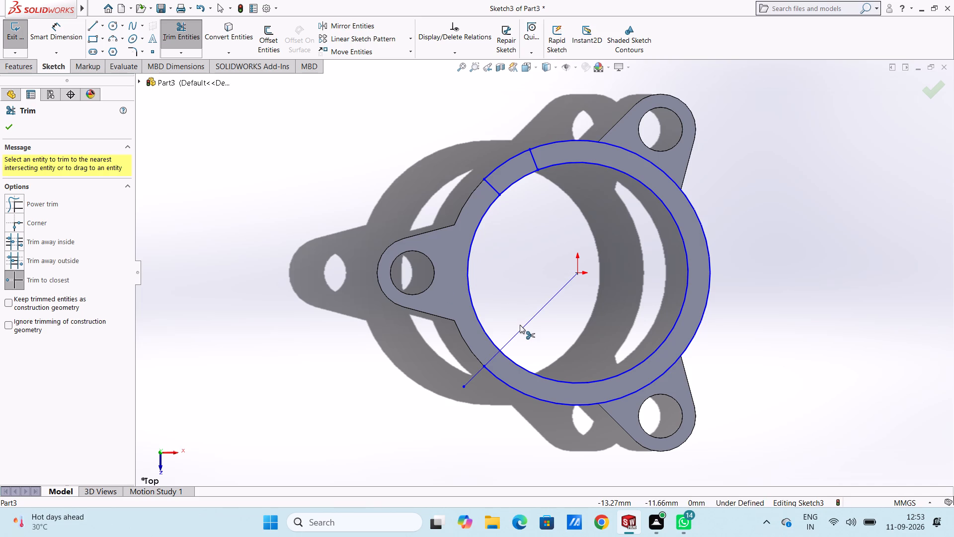
# Trim the lower 45° line to its segment between the two circles.
pyautogui.click(522, 328)
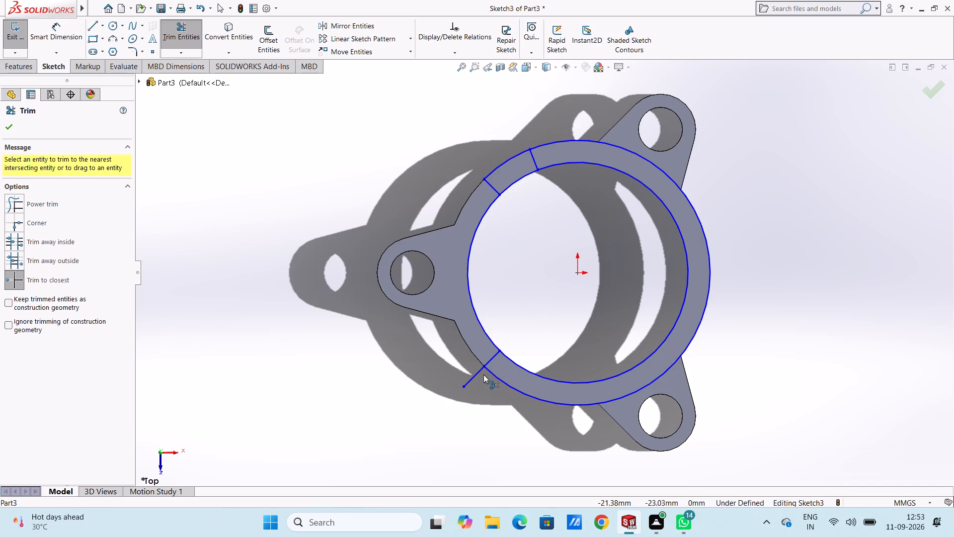
pyautogui.click(467, 383)
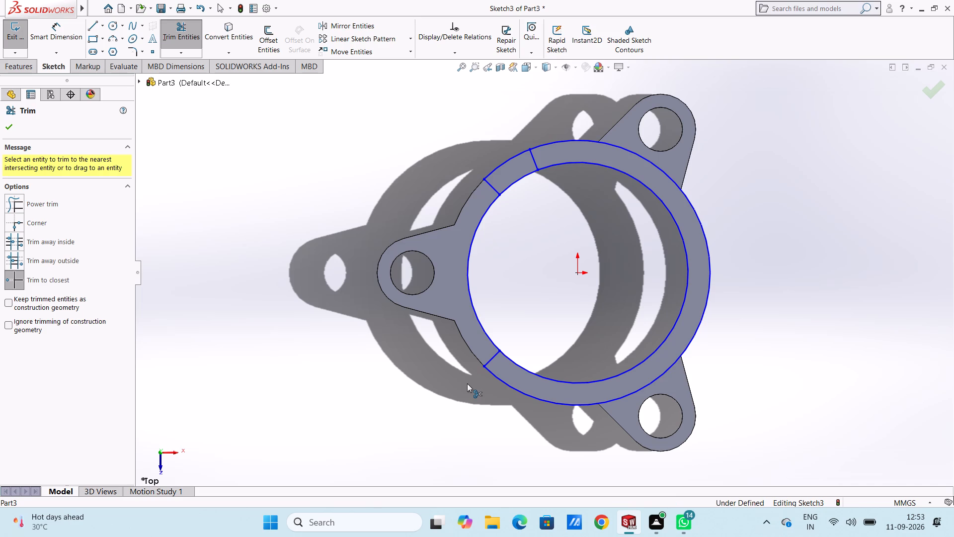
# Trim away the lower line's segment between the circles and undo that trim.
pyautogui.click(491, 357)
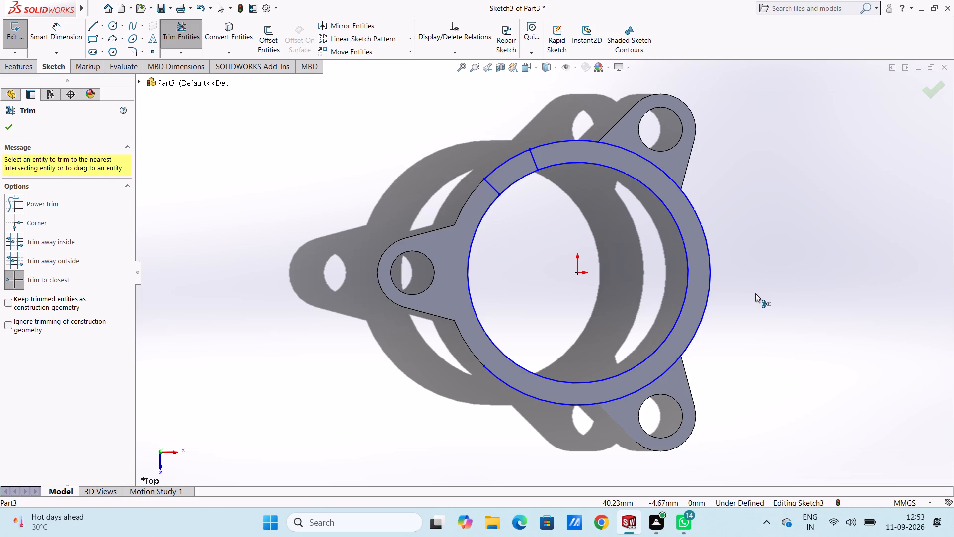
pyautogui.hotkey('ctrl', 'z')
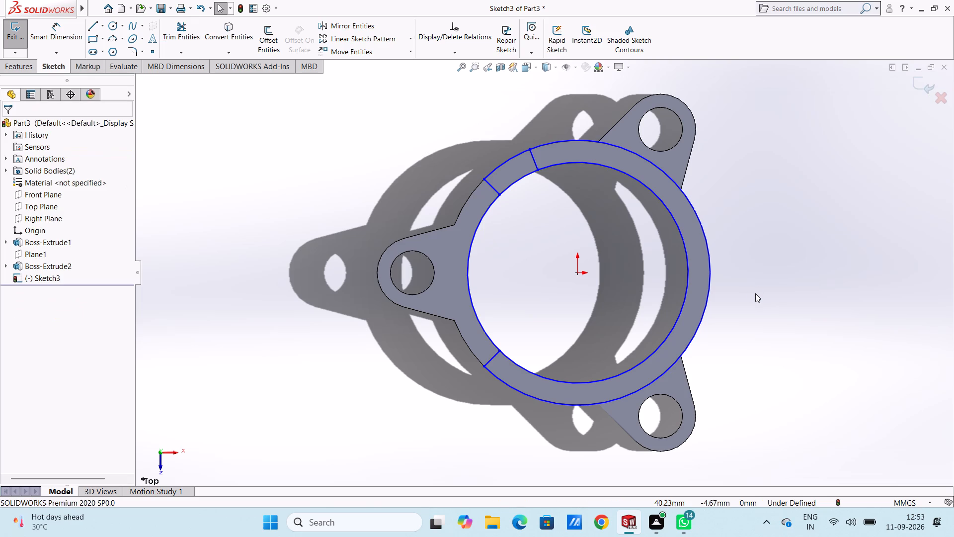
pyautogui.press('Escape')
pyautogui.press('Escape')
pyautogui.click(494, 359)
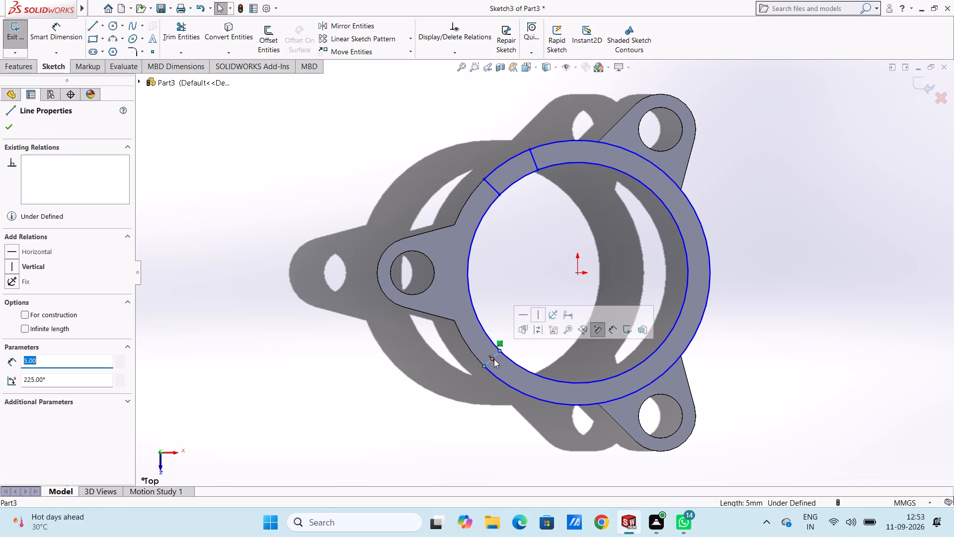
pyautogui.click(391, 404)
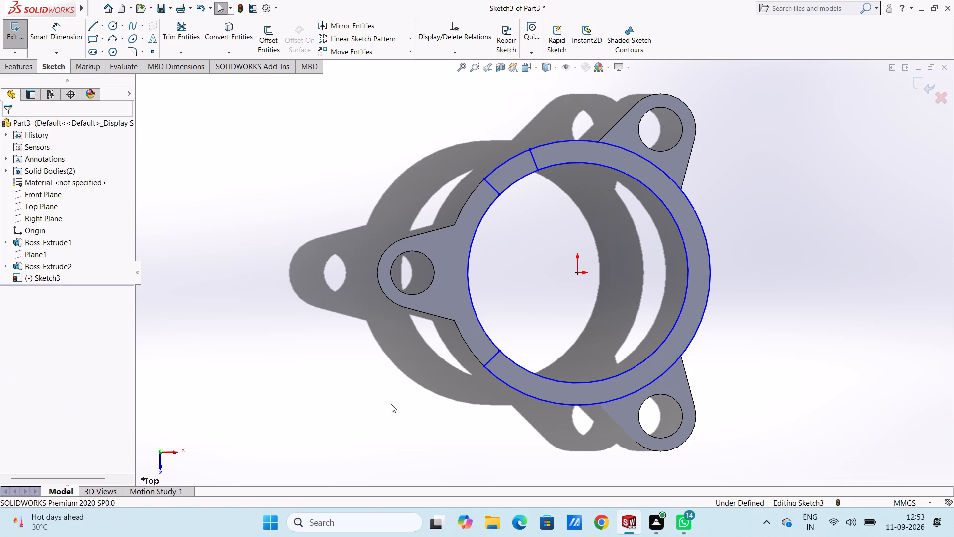
# Delete the short lower line segment between the two circles.
pyautogui.click(492, 358)
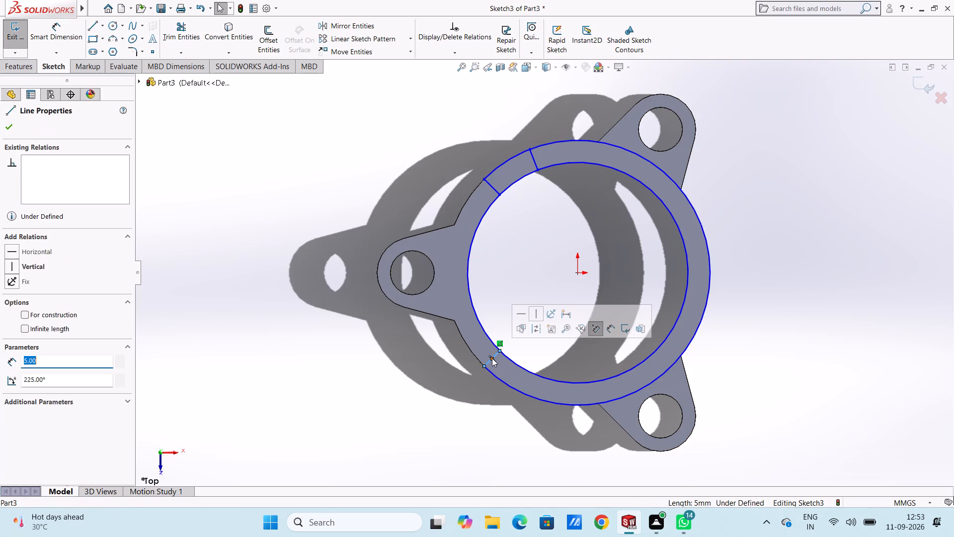
pyautogui.press('Delete')
pyautogui.click(391, 417)
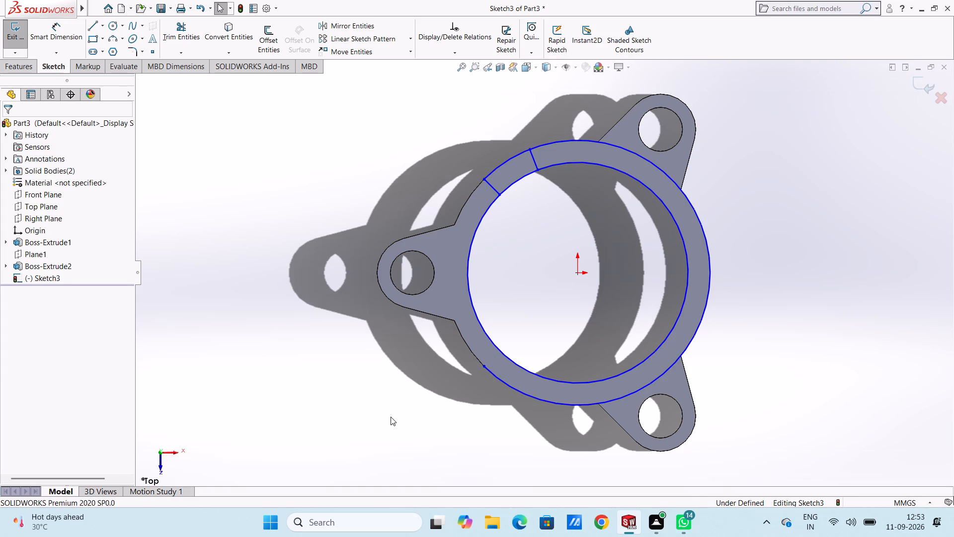
# Circular-pattern the two short upper lines about the origin with 3 equally spaced instances over 360°.
pyautogui.click(493, 189)
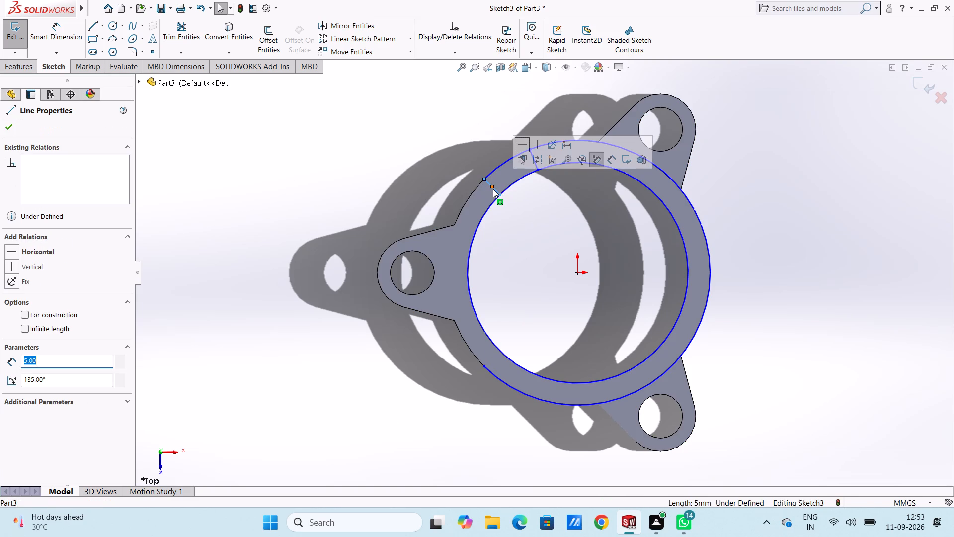
pyautogui.keyDown('ctrl'); pyautogui.click(534, 162); pyautogui.keyUp('ctrl')
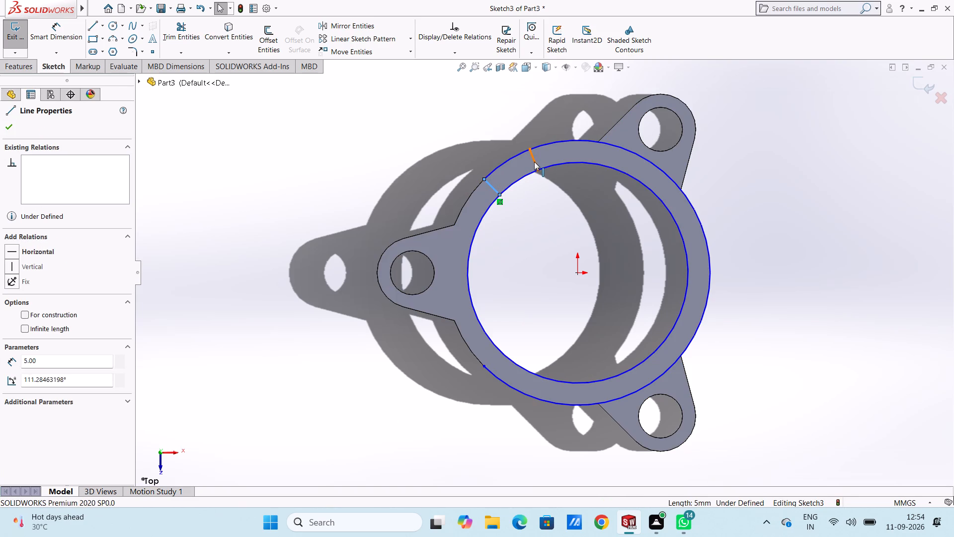
pyautogui.click(412, 40)
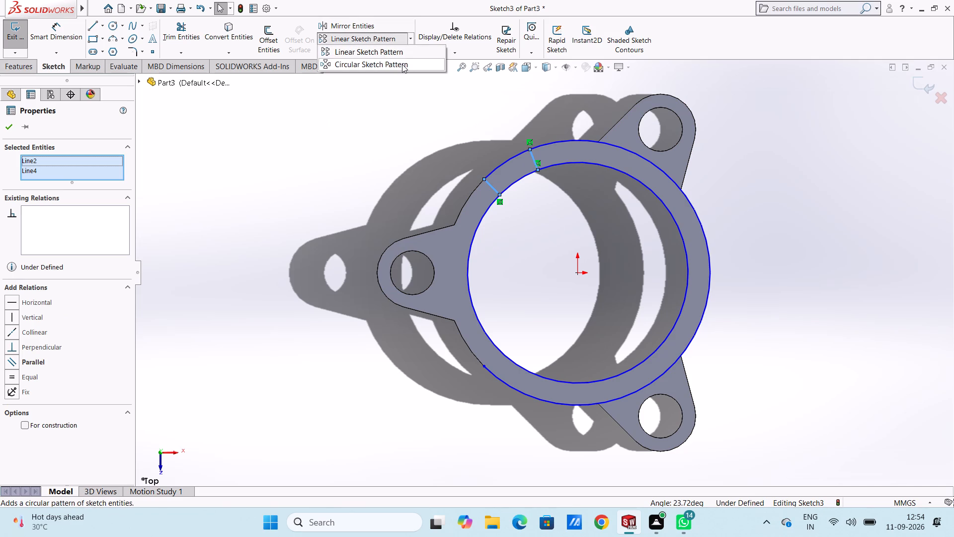
pyautogui.click(402, 64)
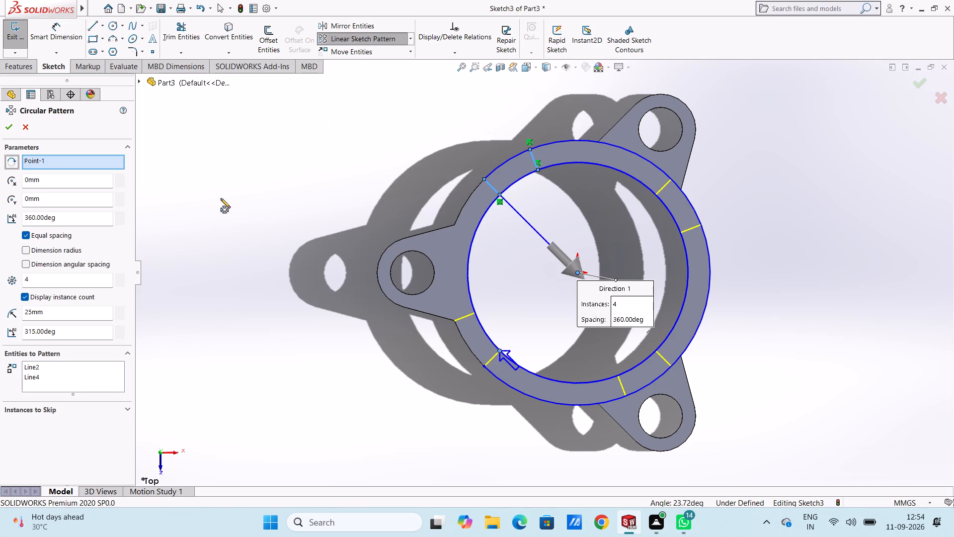
pyautogui.doubleClick(63, 275)
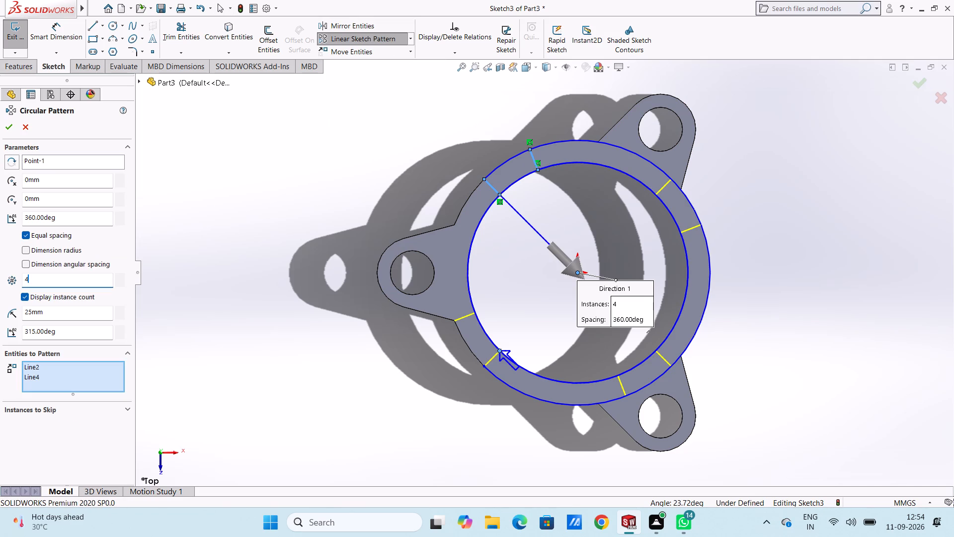
pyautogui.press('3')
pyautogui.press('Return')
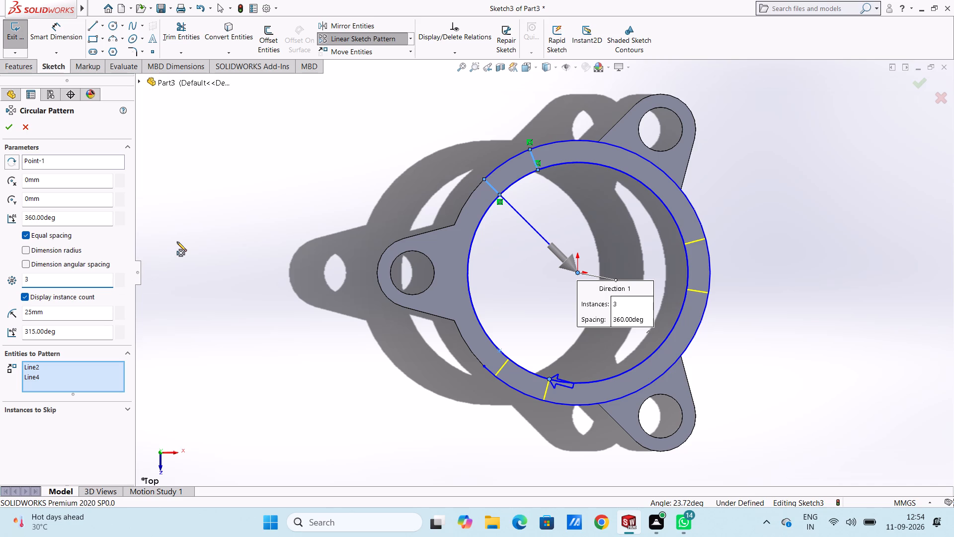
pyautogui.click(4, 129)
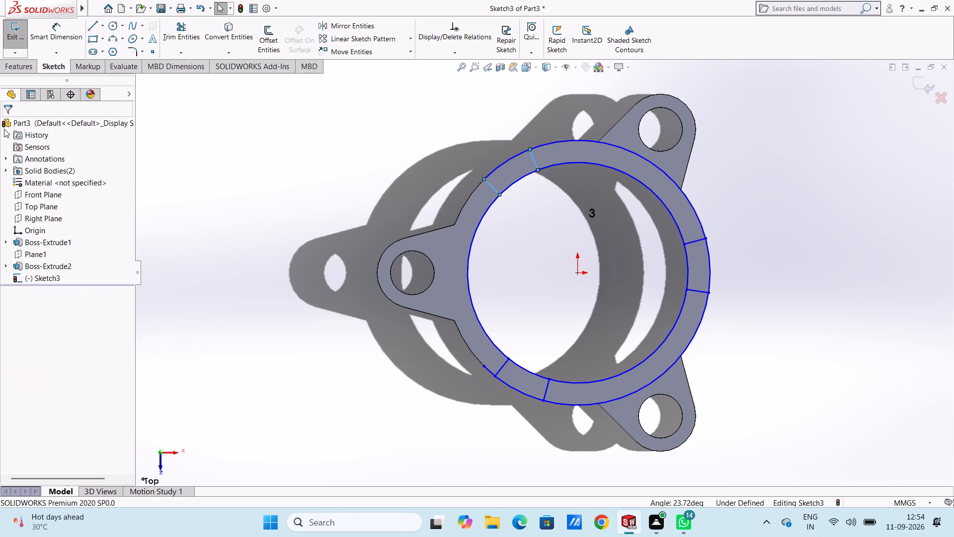
pyautogui.click(265, 172)
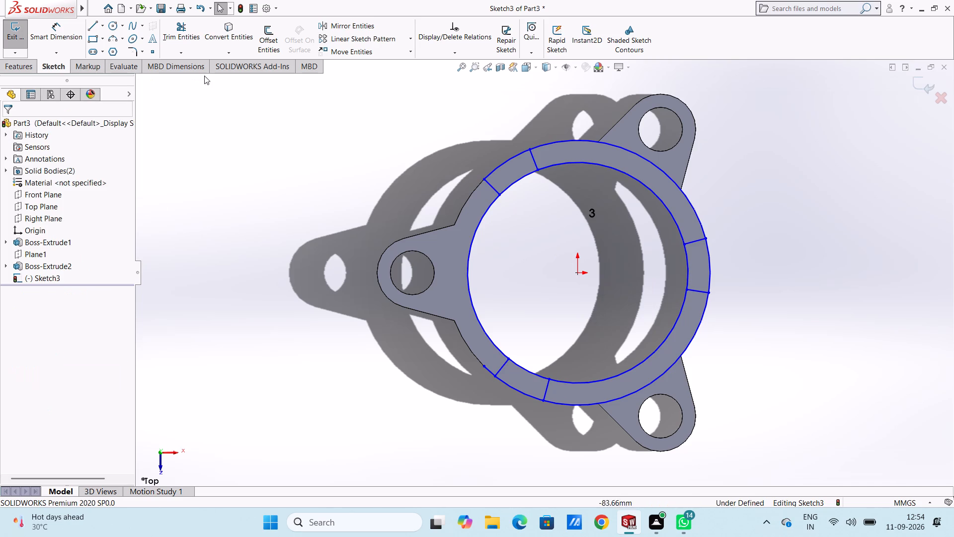
# Trim away the inner and outer circle arcs between the patterned lines, leaving three closed ring segments.
pyautogui.click(183, 32)
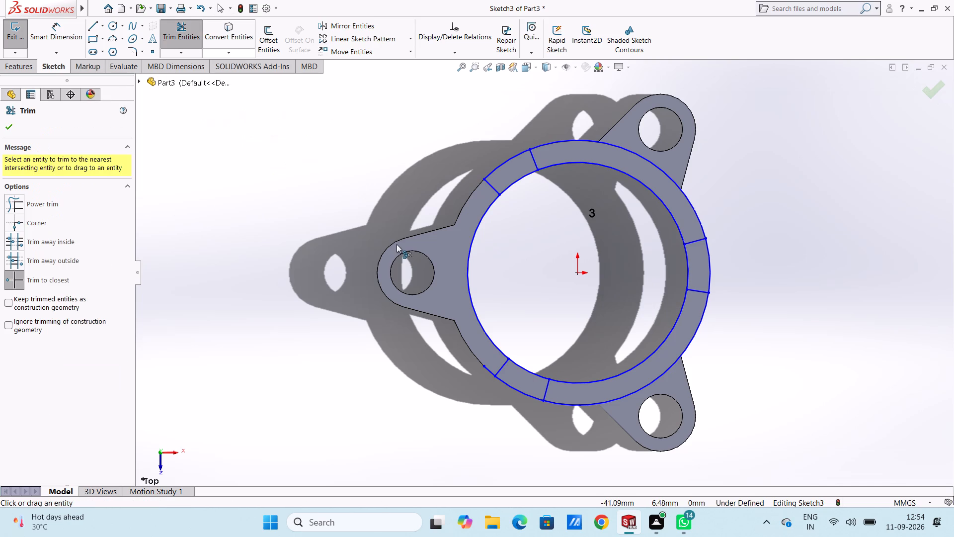
pyautogui.click(488, 371)
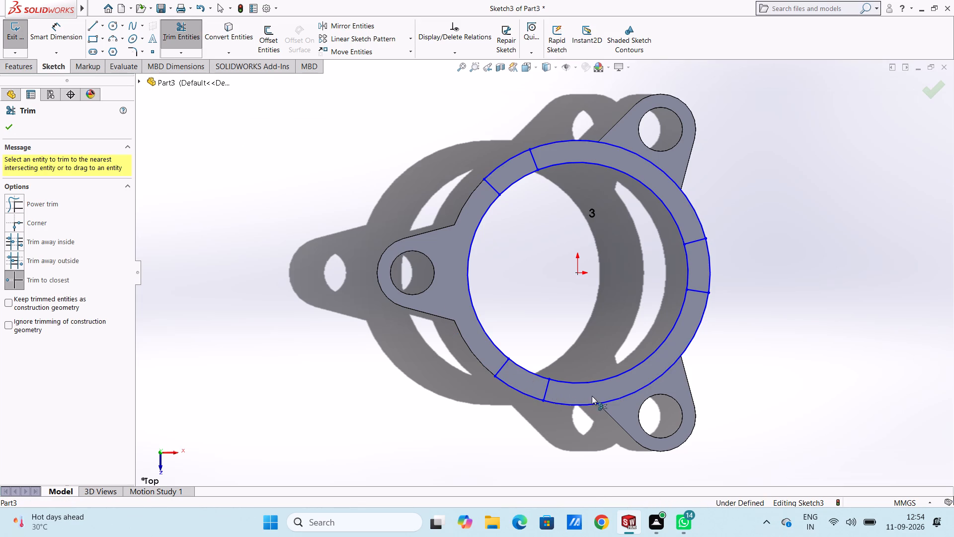
pyautogui.click(624, 397)
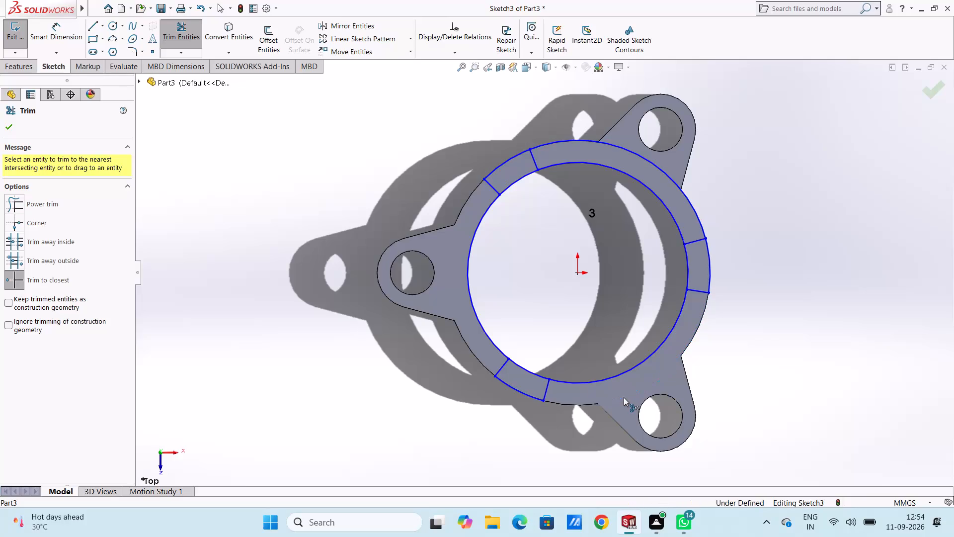
pyautogui.click(688, 196)
pyautogui.click(493, 342)
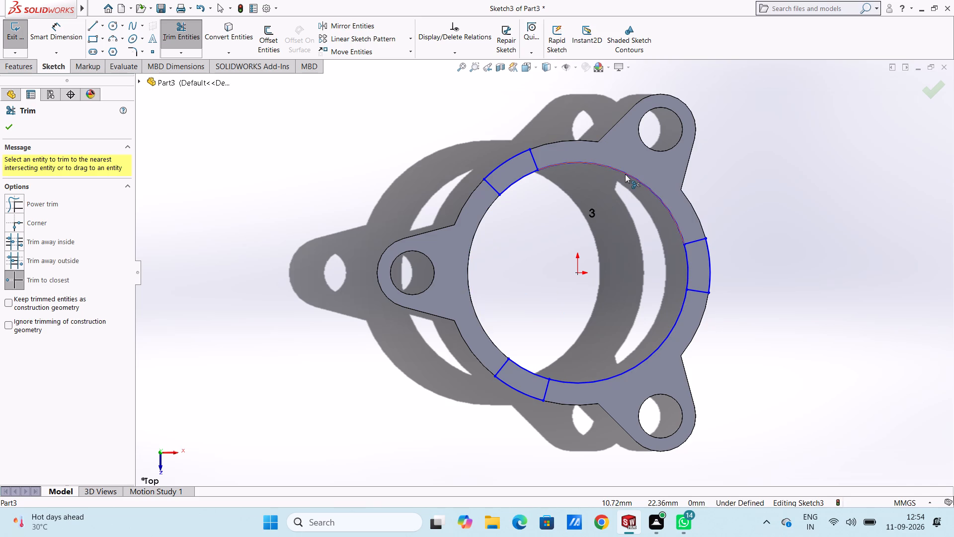
pyautogui.click(626, 174)
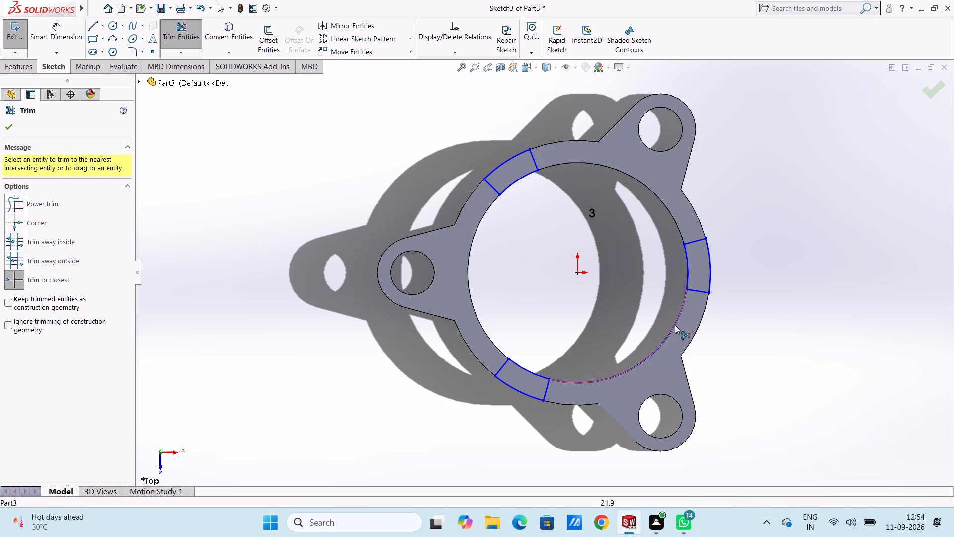
pyautogui.click(675, 325)
pyautogui.press('Escape')
pyautogui.press('Escape')
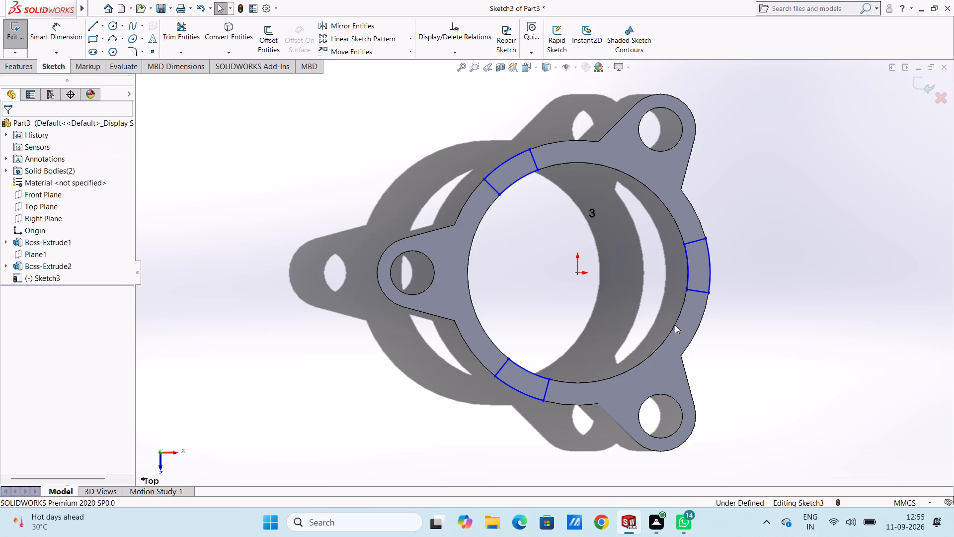
# Extrude the three ring segments 15 mm downward from the upper ring with a blind boss, merging the result.
pyautogui.hotkey('ctrl', '7')
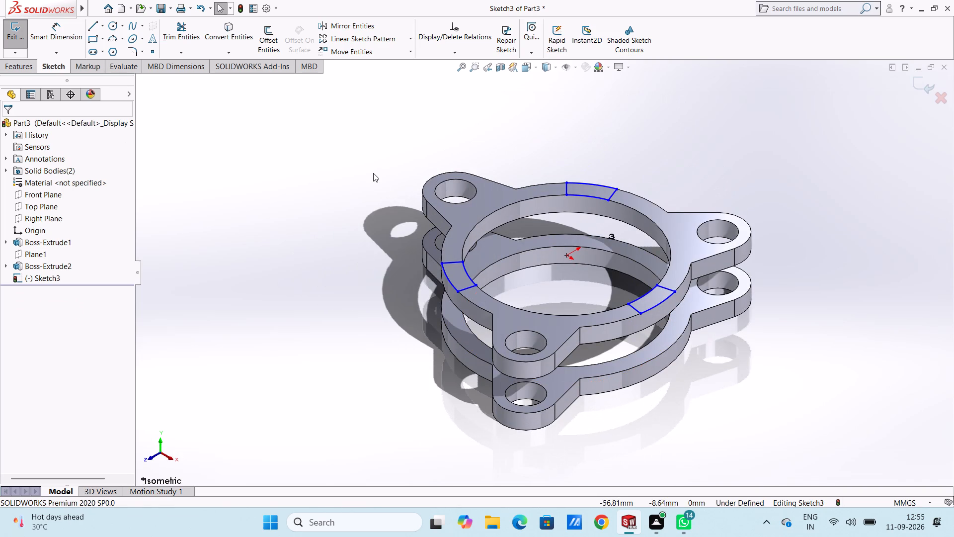
pyautogui.click(21, 63)
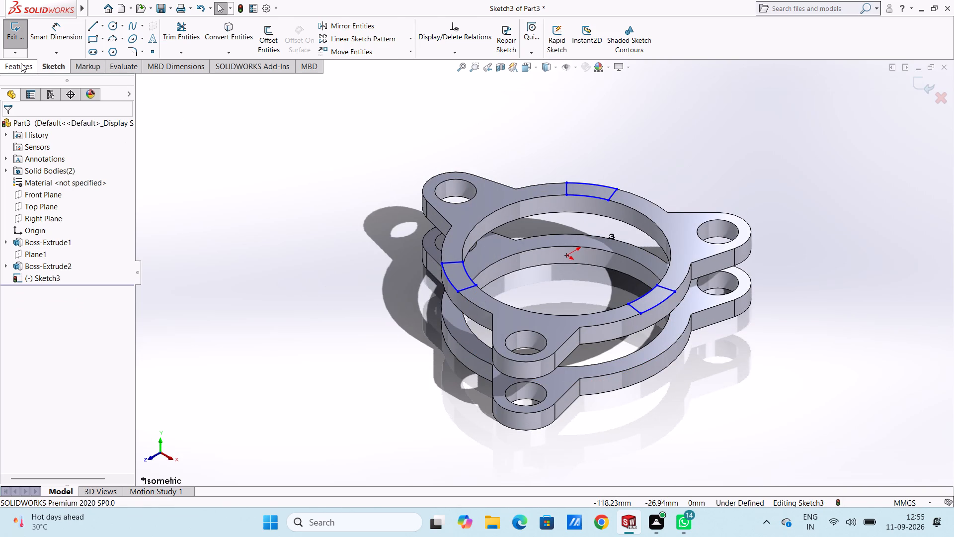
pyautogui.click(18, 29)
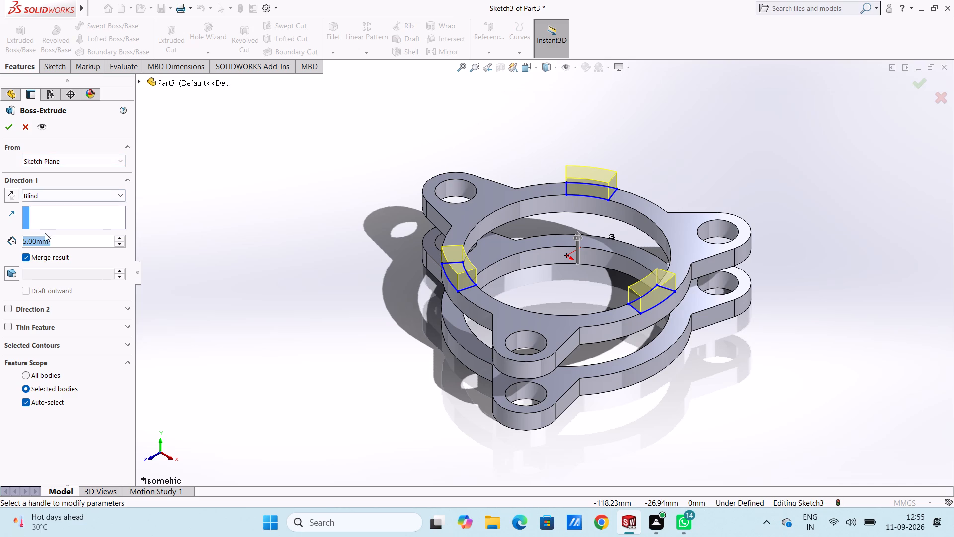
pyautogui.click(61, 239)
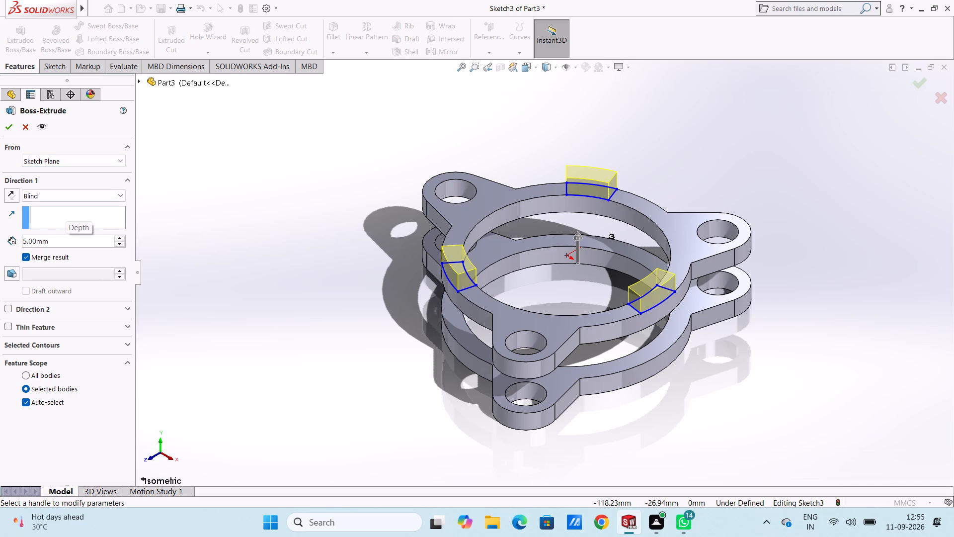
pyautogui.tripleClick(61, 238)
pyautogui.doubleClick(61, 238)
pyautogui.write('10')
pyautogui.press('Return')
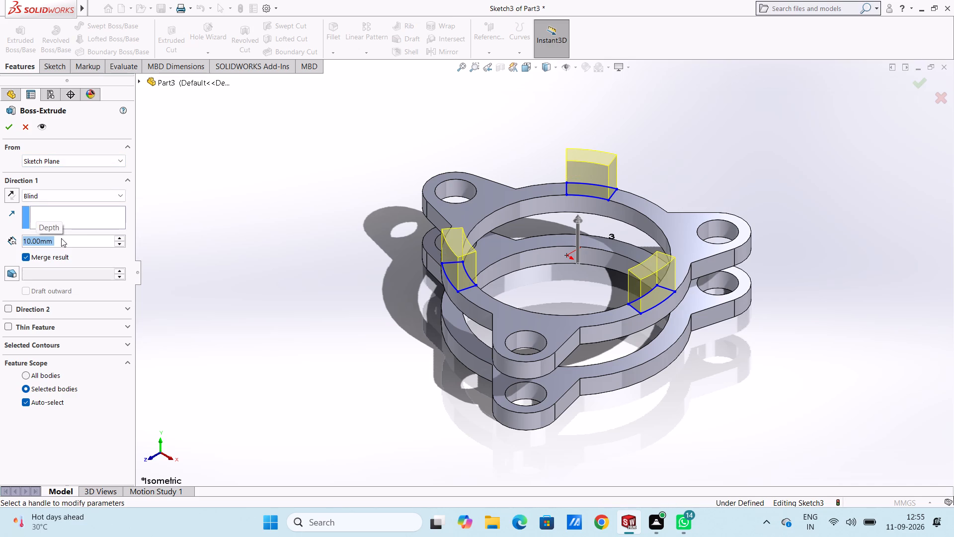
pyautogui.click(14, 197)
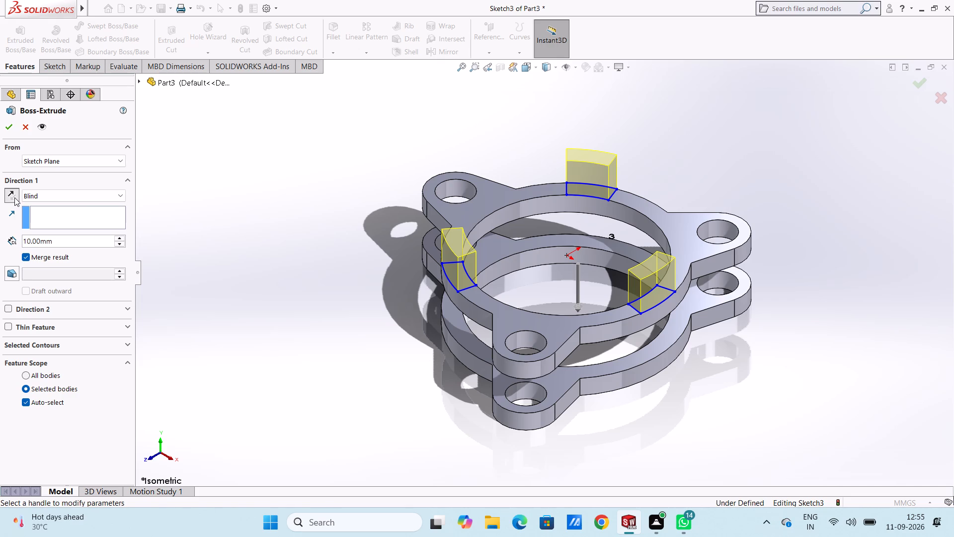
pyautogui.doubleClick(55, 242)
pyautogui.write('15')
pyautogui.press('Return')
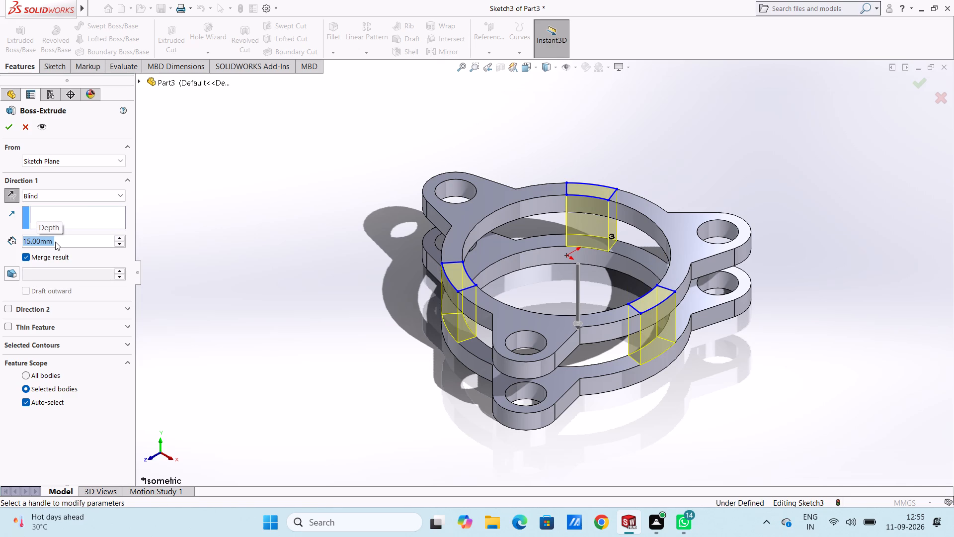
pyautogui.click(8, 125)
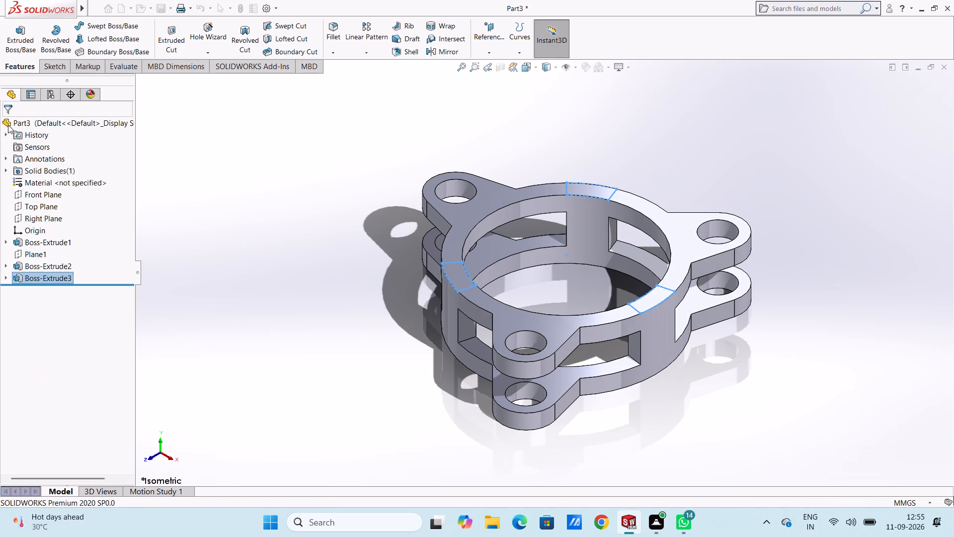
pyautogui.click(298, 209)
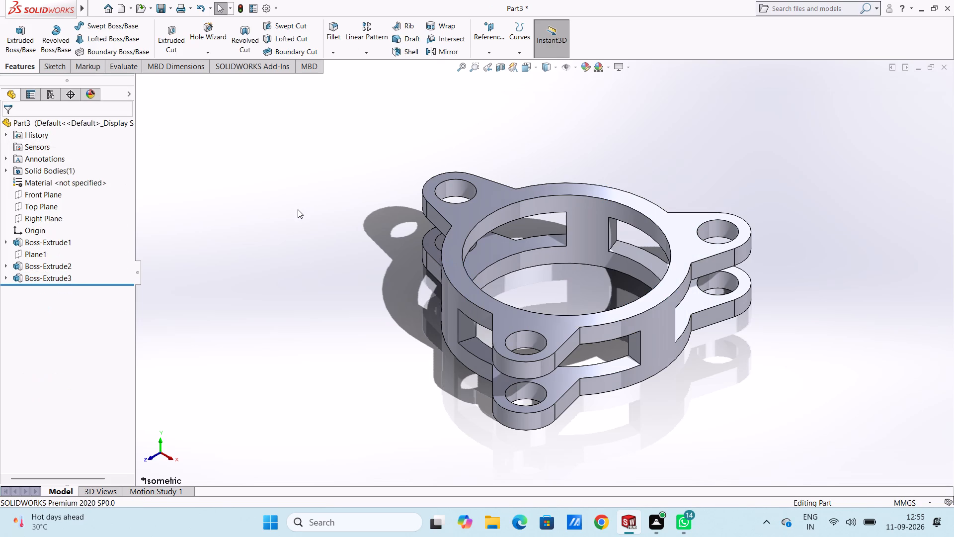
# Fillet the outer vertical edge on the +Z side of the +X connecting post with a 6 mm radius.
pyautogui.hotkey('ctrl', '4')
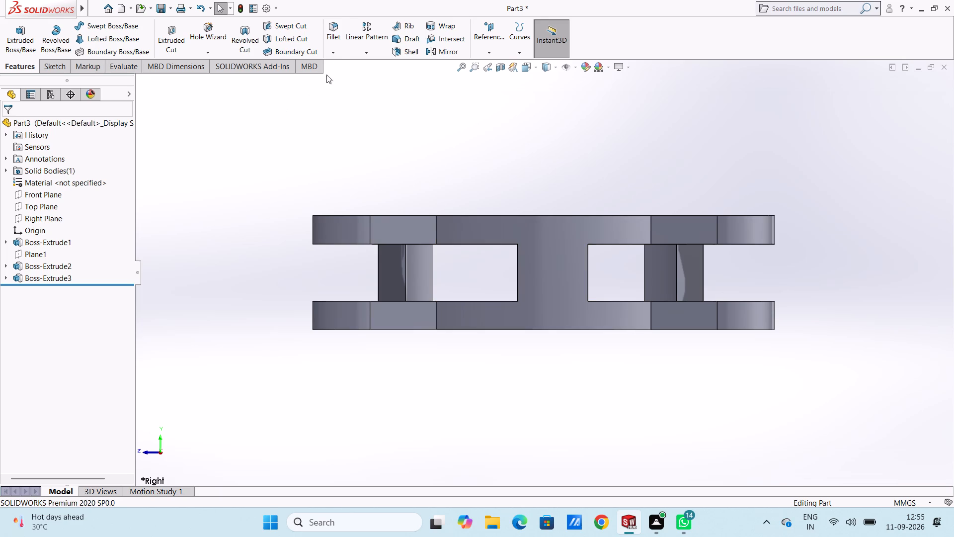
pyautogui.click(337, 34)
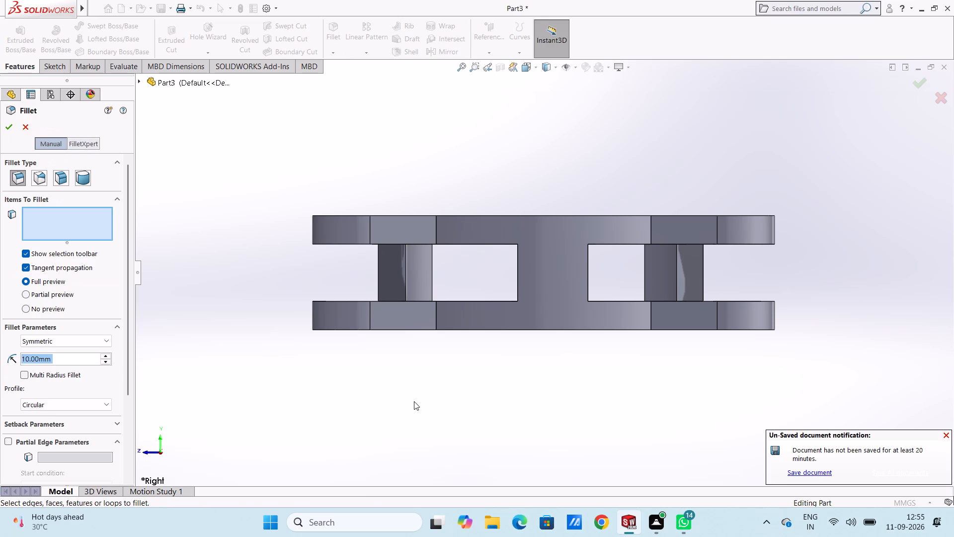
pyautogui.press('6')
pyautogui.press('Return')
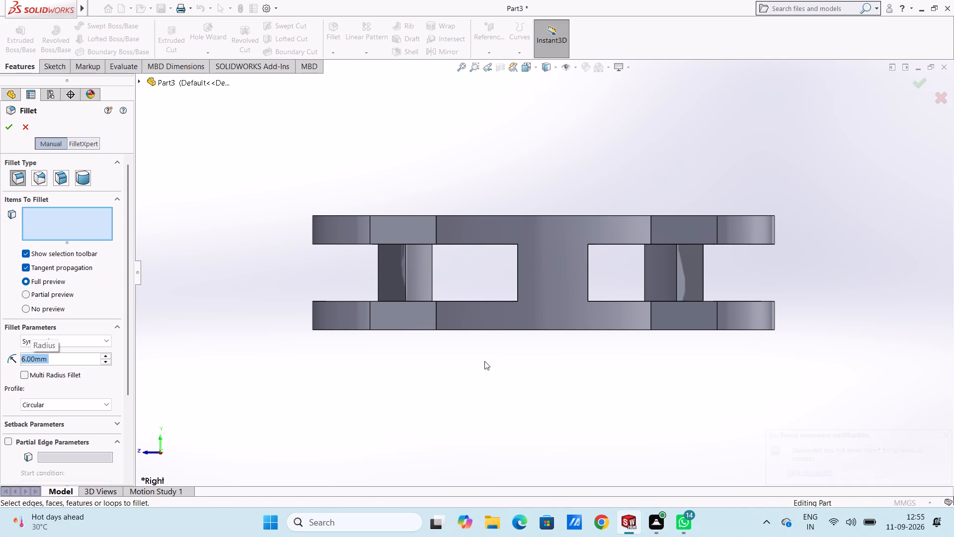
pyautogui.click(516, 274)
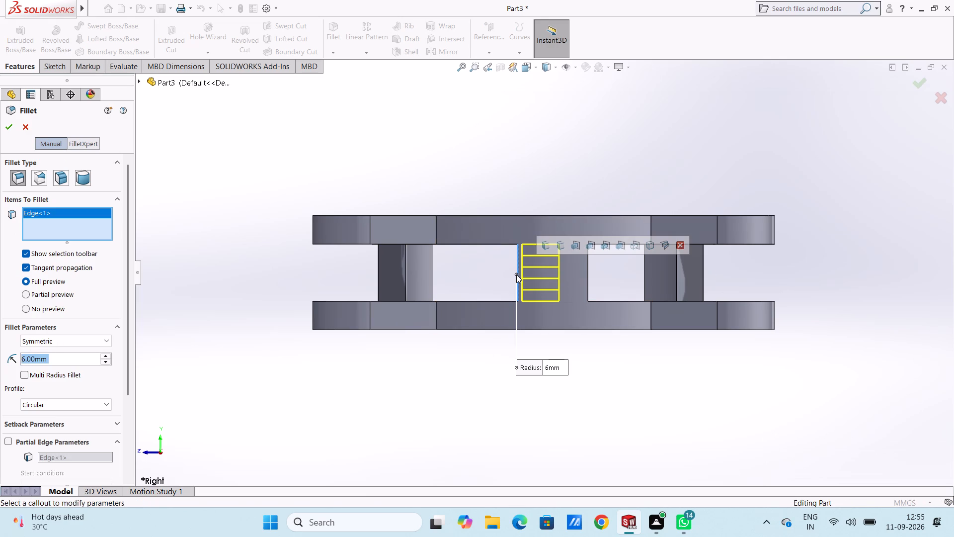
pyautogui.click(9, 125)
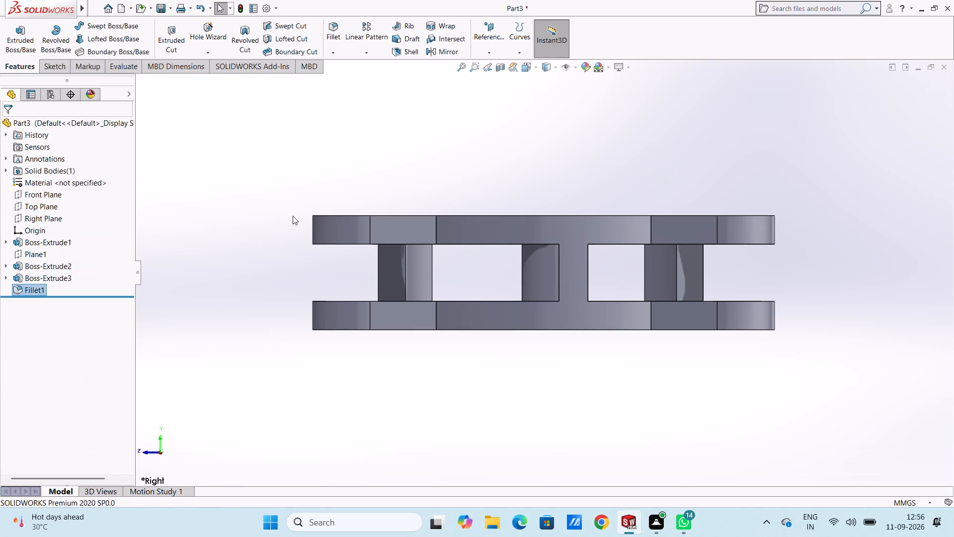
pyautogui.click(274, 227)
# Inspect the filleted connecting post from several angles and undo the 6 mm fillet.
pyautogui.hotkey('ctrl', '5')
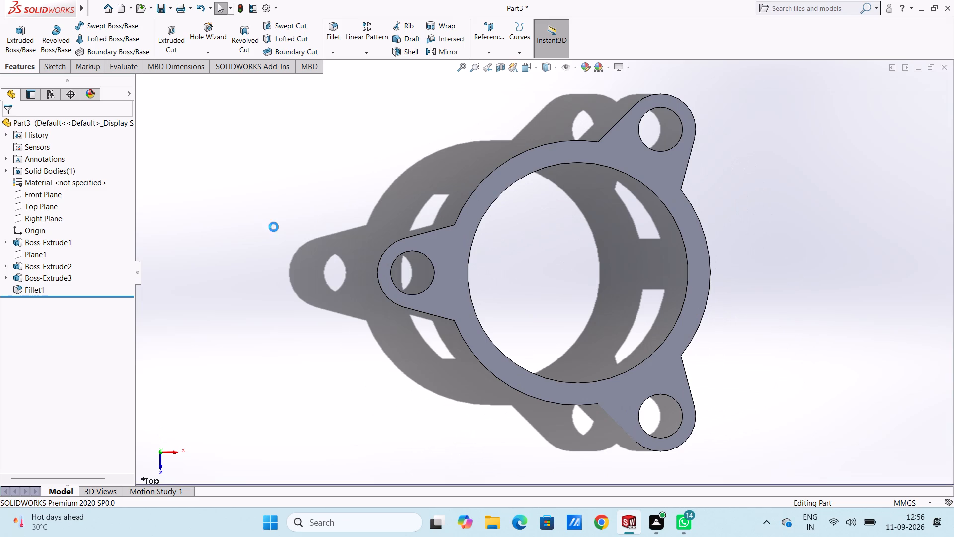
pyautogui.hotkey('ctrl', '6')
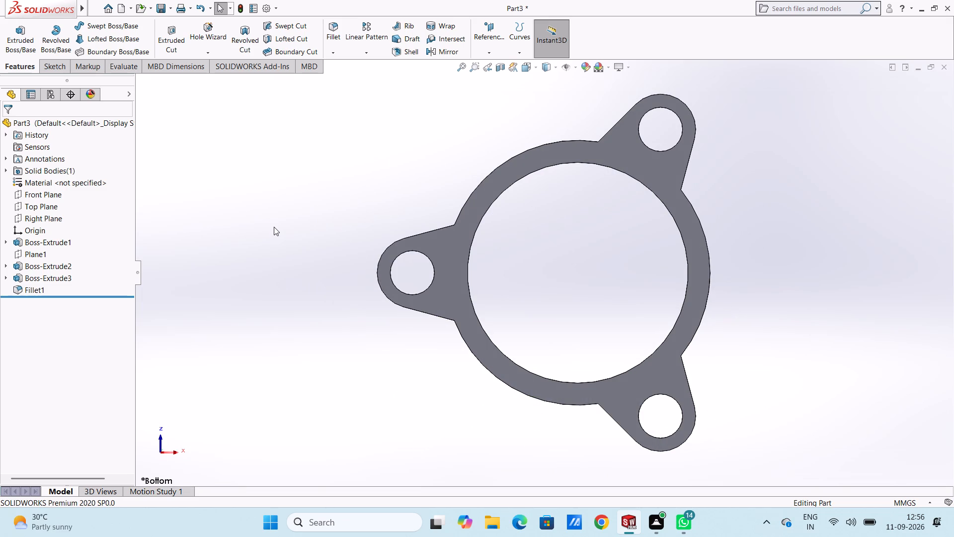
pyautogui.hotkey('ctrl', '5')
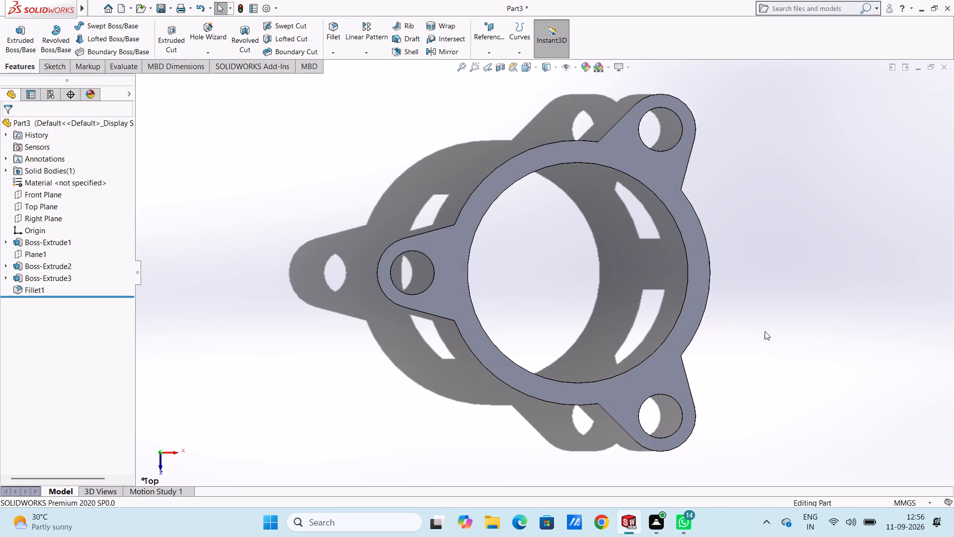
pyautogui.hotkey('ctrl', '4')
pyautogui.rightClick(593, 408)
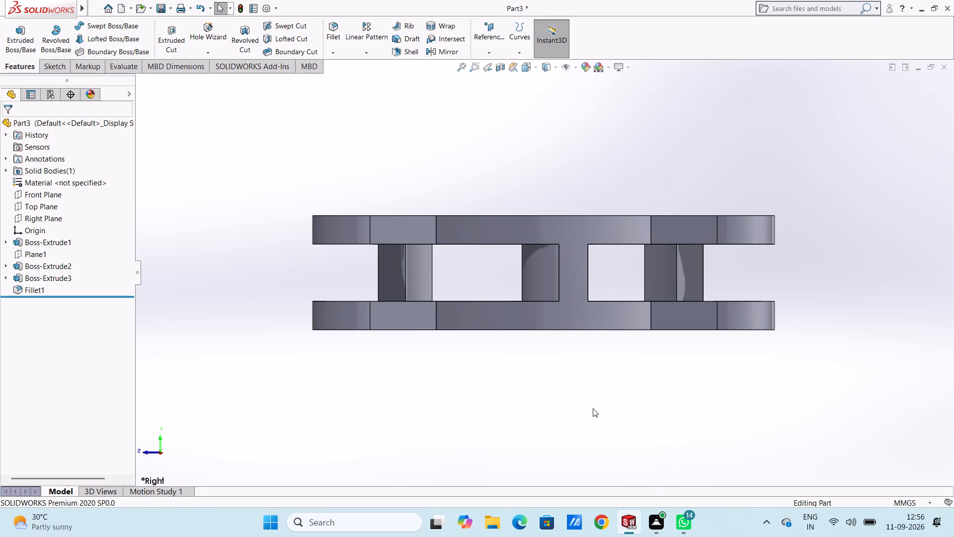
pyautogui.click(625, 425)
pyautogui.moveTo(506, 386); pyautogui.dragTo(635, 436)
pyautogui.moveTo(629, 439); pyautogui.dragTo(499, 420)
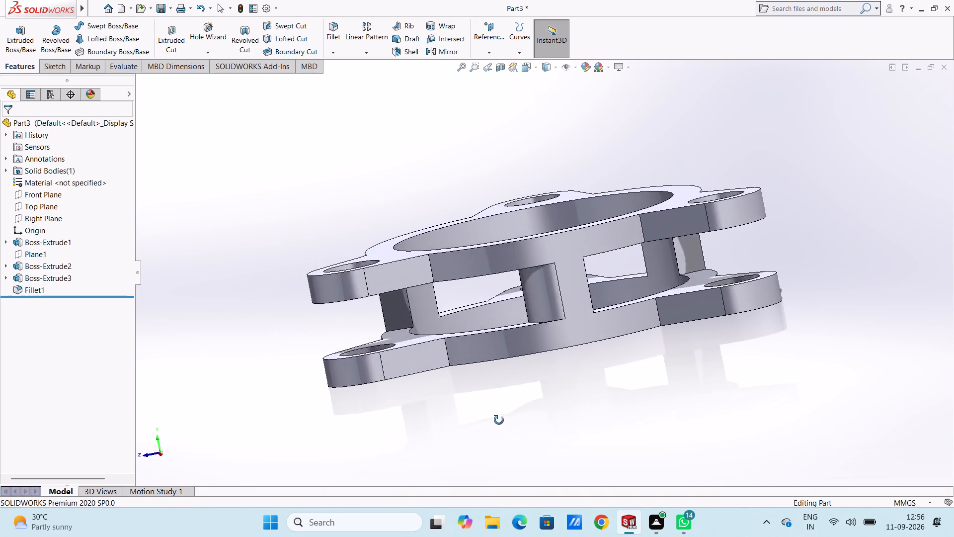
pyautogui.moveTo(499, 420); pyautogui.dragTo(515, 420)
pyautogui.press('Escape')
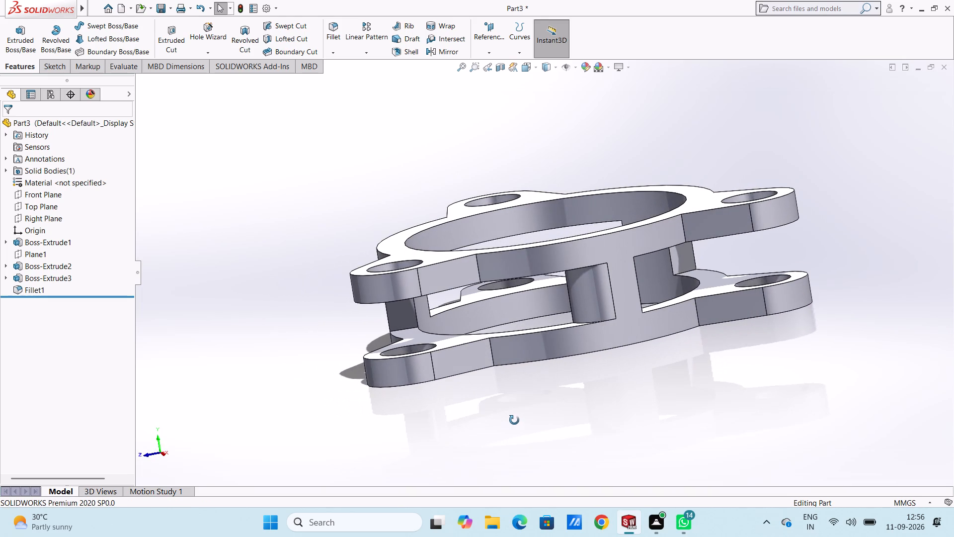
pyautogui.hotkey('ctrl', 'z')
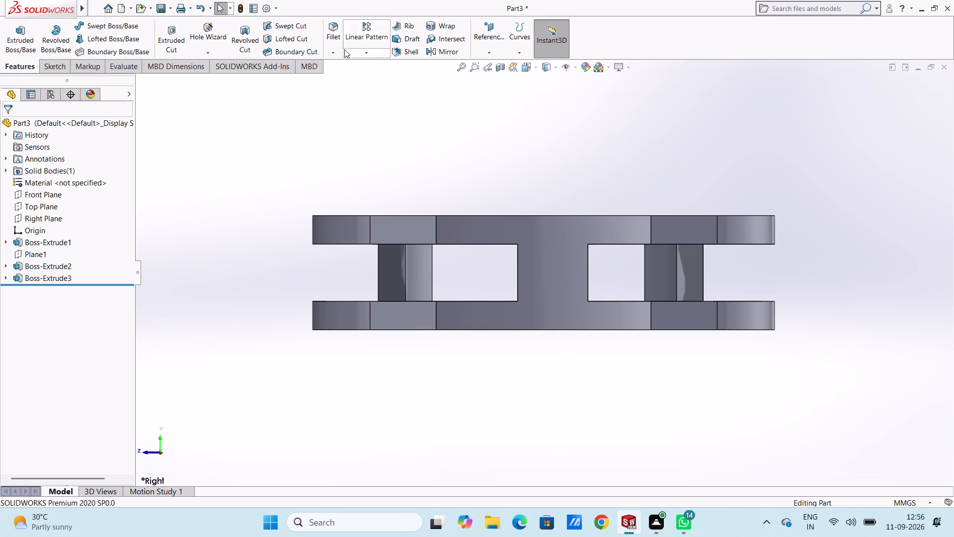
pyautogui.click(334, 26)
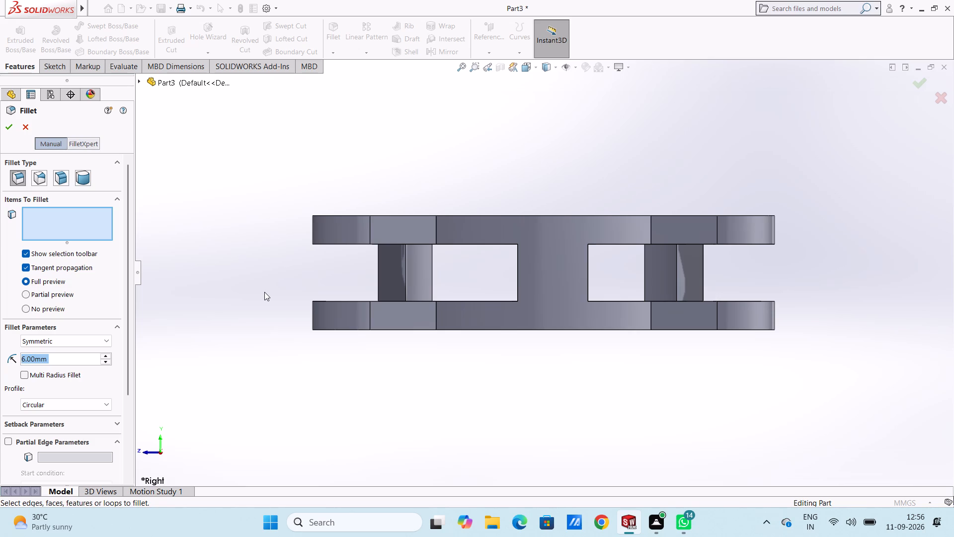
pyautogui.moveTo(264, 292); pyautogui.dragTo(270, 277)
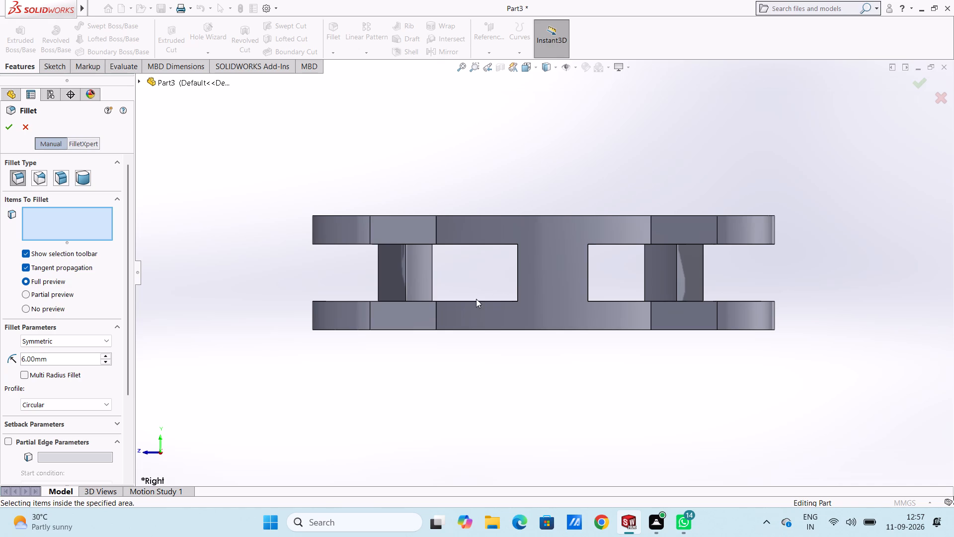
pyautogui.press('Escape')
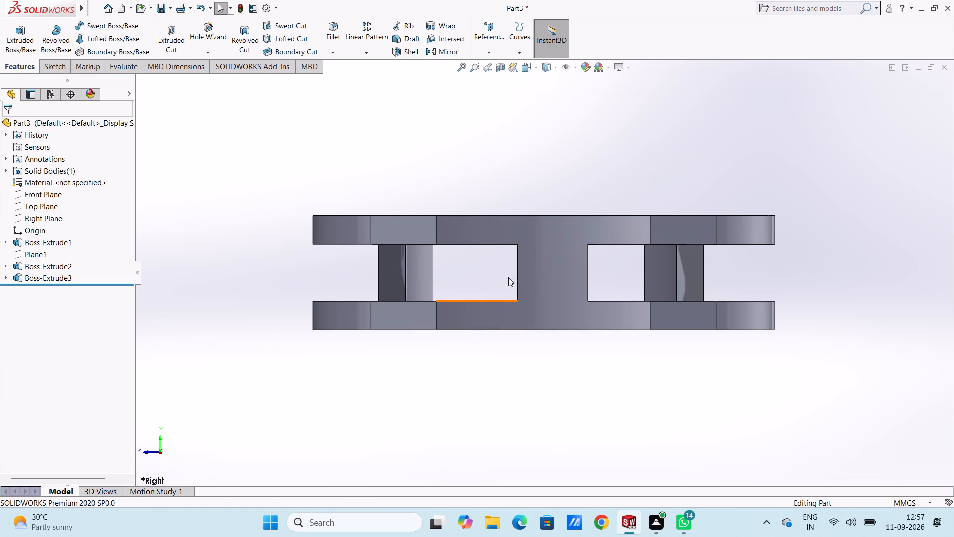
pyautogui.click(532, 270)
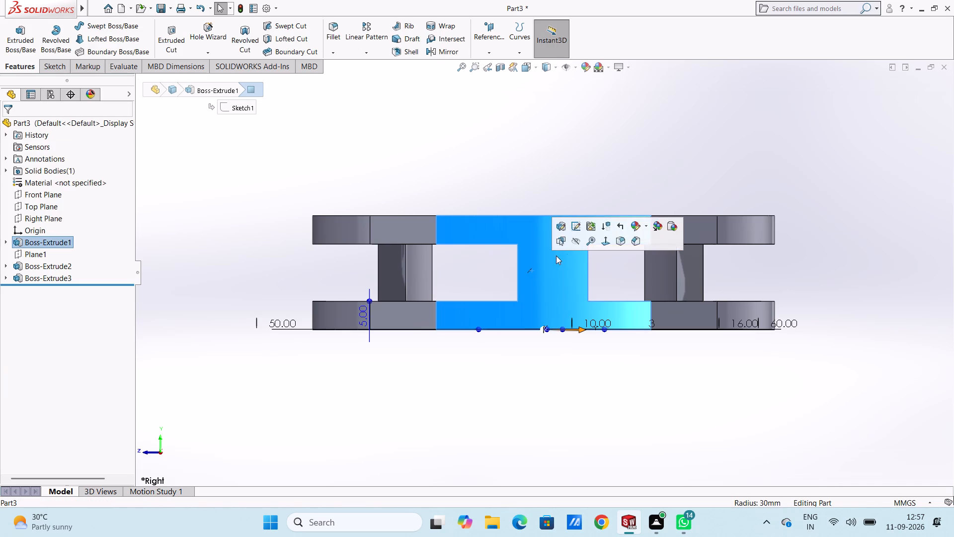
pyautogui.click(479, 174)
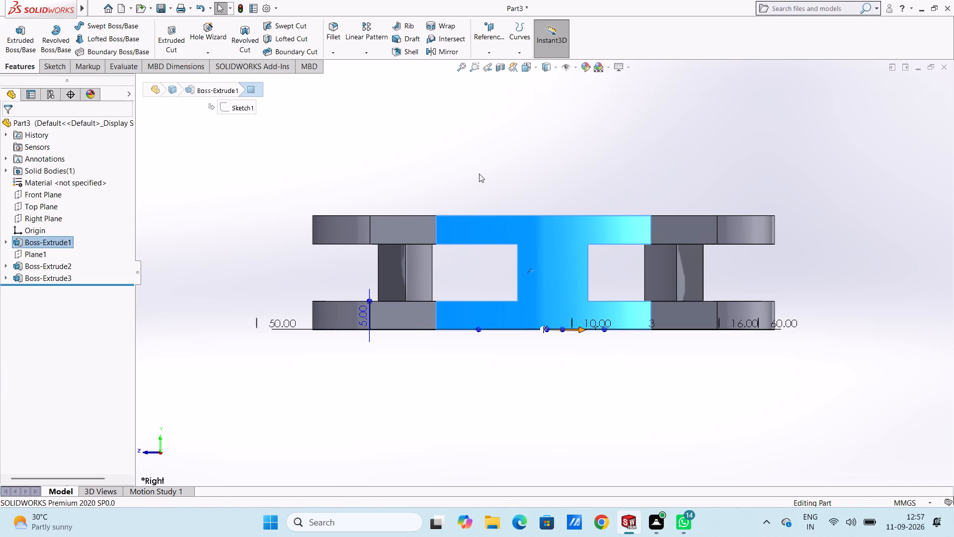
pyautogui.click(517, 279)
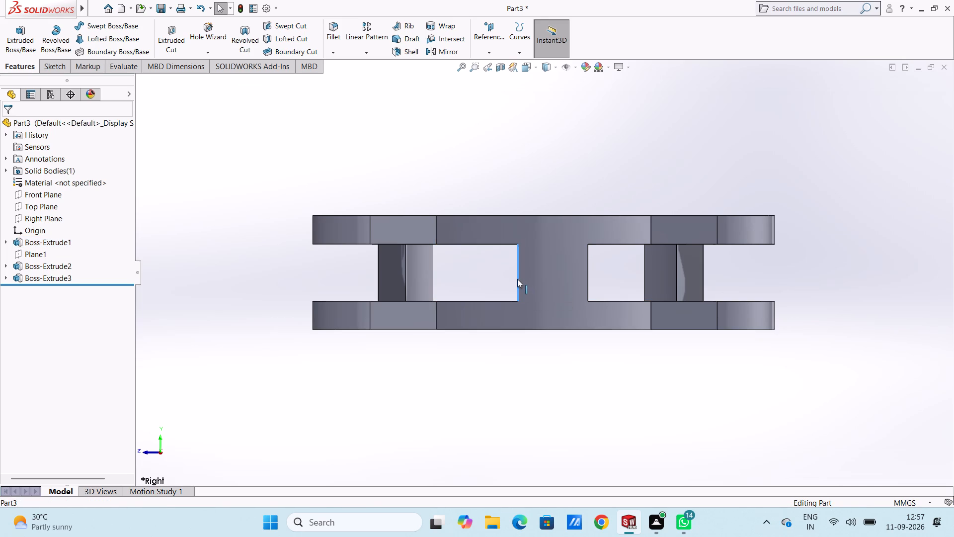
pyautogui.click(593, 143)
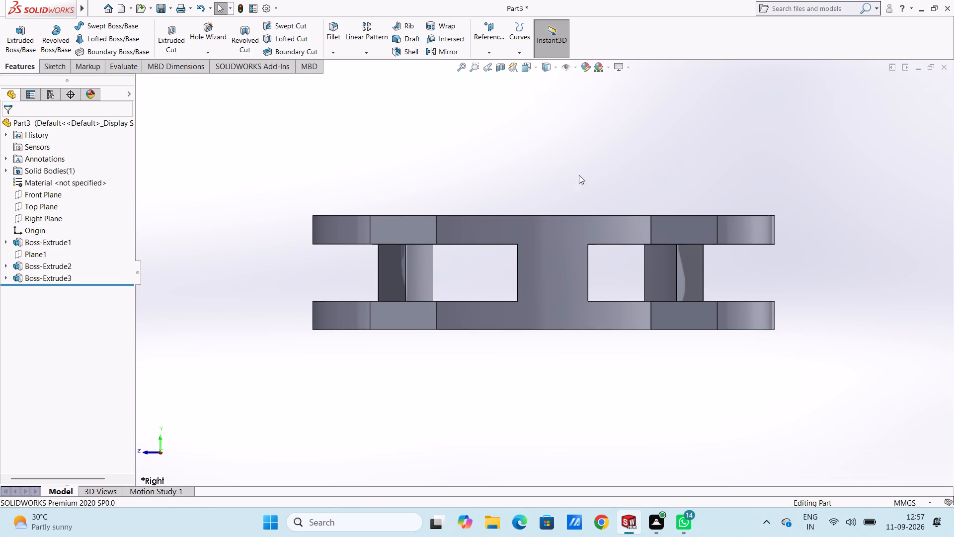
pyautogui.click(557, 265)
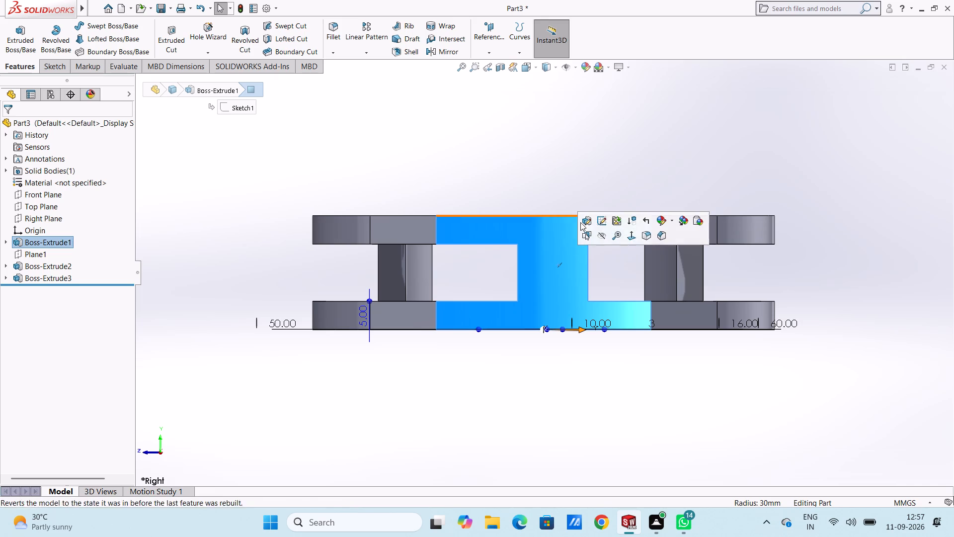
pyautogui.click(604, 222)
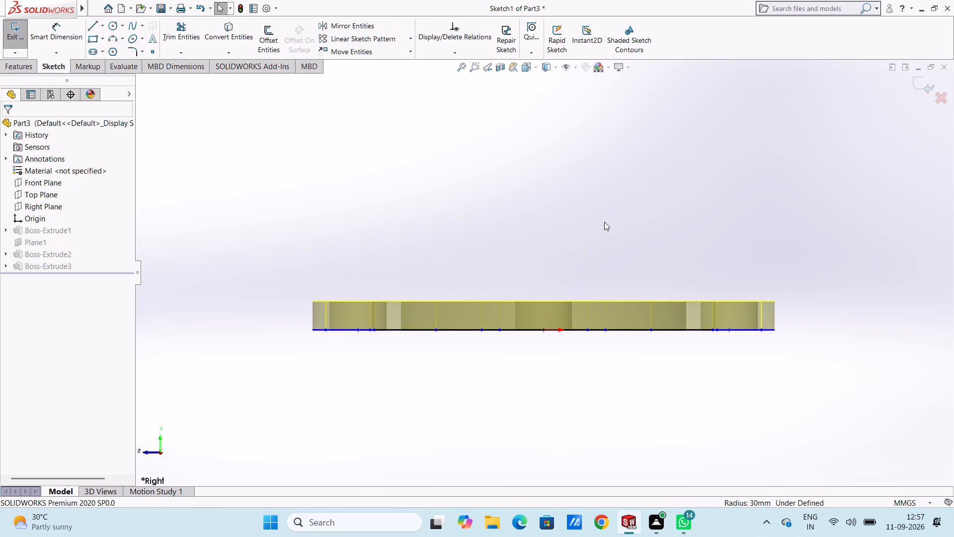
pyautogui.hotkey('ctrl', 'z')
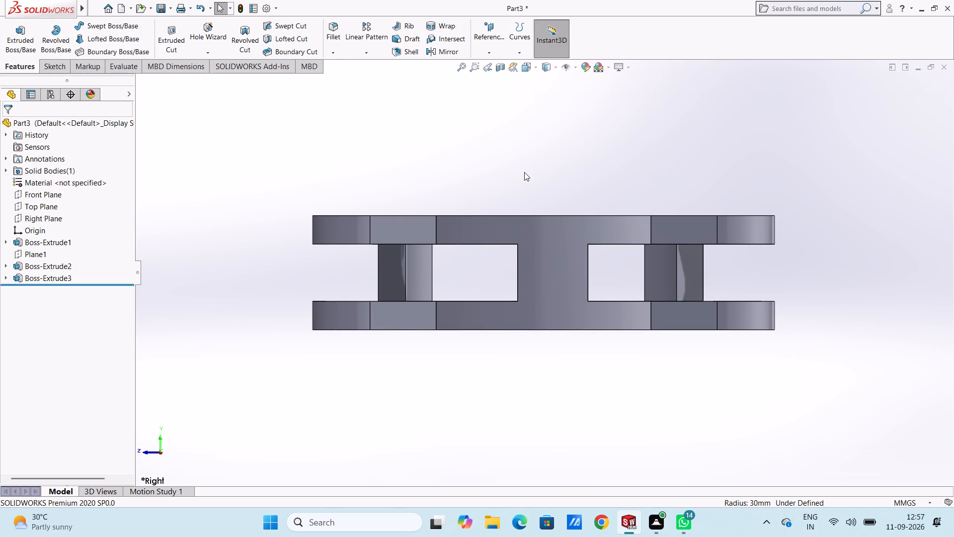
# Set up a 6 mm fillet on the two edges where the +X post's +Z side face meets the upper and lower rings.
pyautogui.keyDown('ctrl'); pyautogui.scroll(2, 524, 172); pyautogui.keyUp('ctrl')
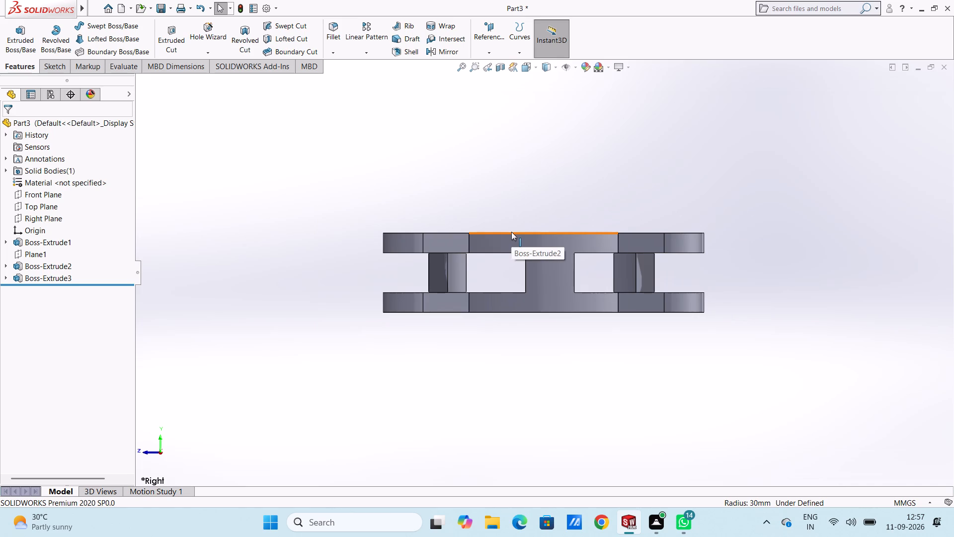
pyautogui.rightClick(509, 265)
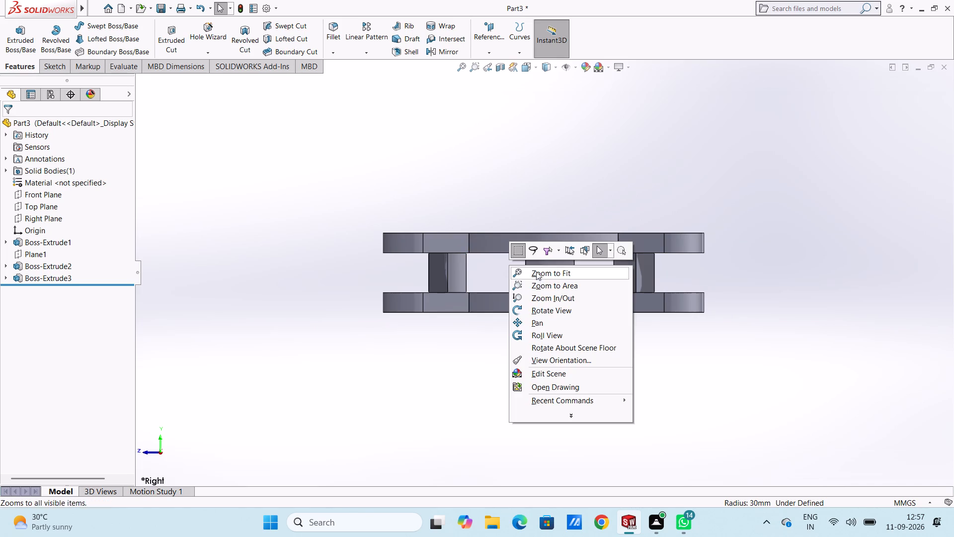
pyautogui.click(550, 314)
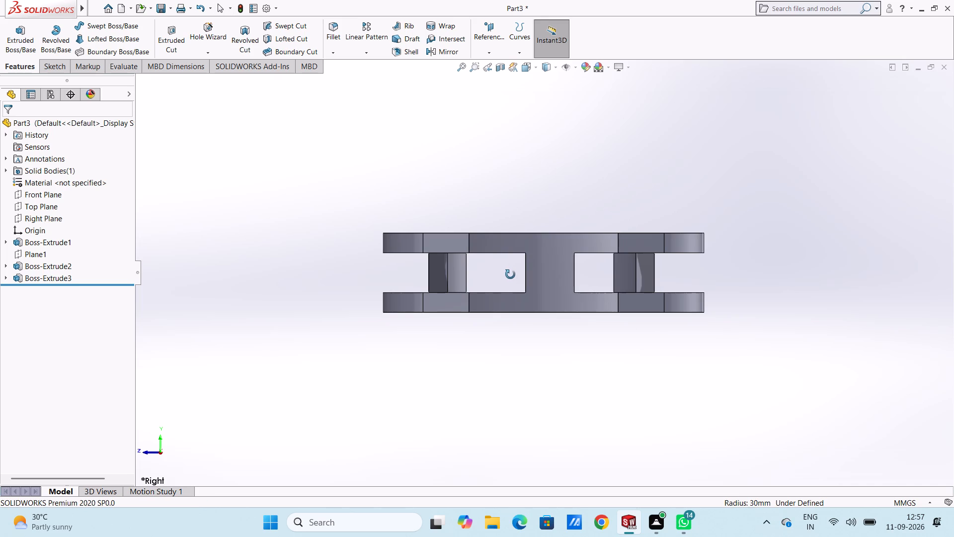
pyautogui.moveTo(510, 274); pyautogui.dragTo(588, 226)
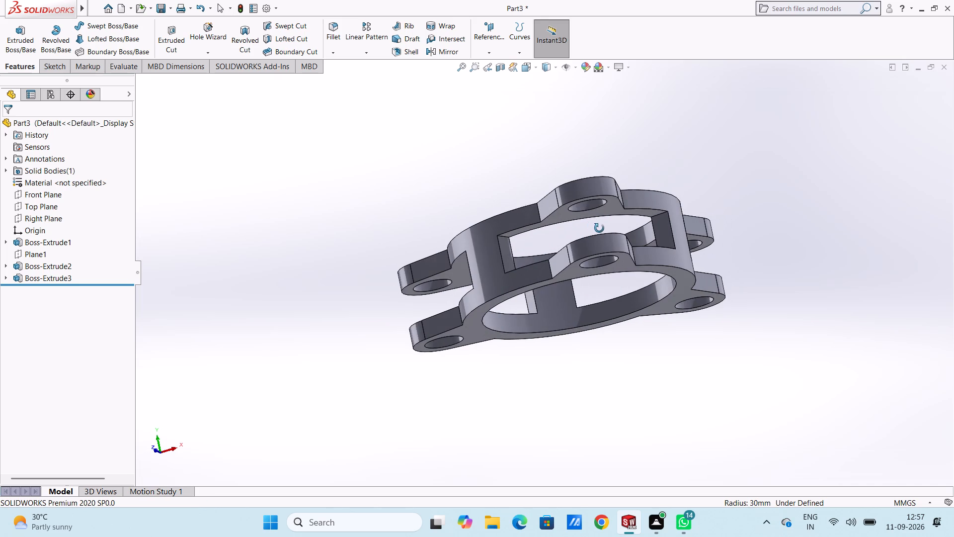
pyautogui.keyDown('ctrl'); pyautogui.scroll(-2, 600, 228); pyautogui.keyUp('ctrl')
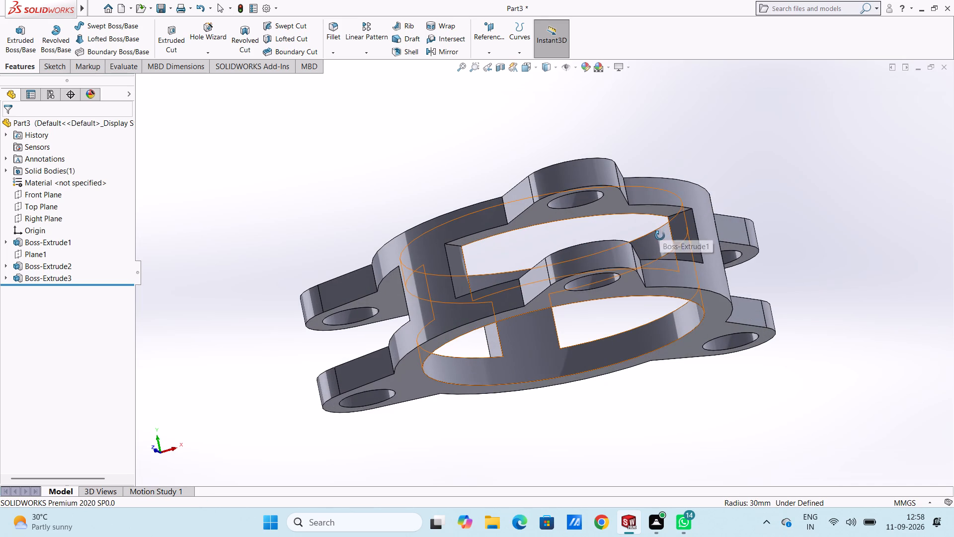
pyautogui.keyDown('ctrl'); pyautogui.scroll(-2, 660, 236); pyautogui.keyUp('ctrl')
pyautogui.press('Escape')
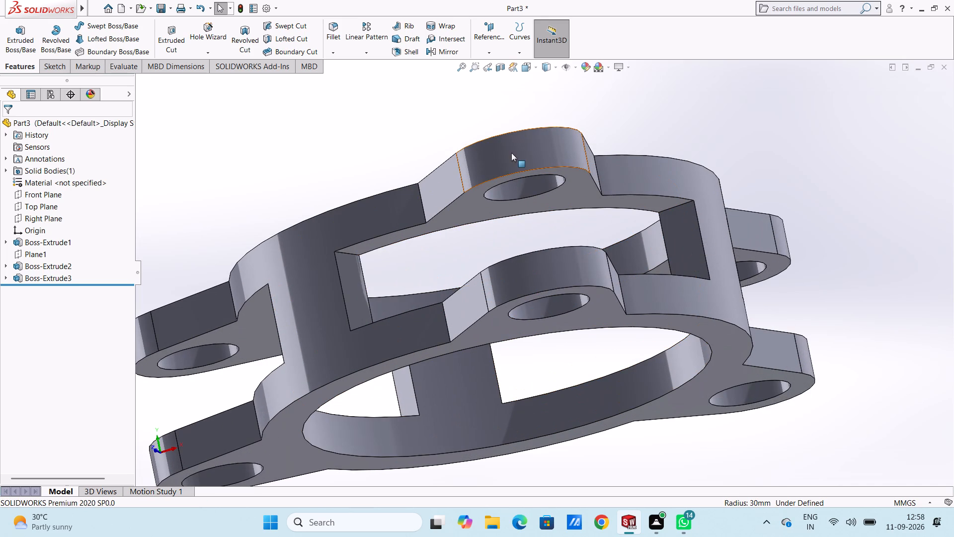
pyautogui.click(329, 32)
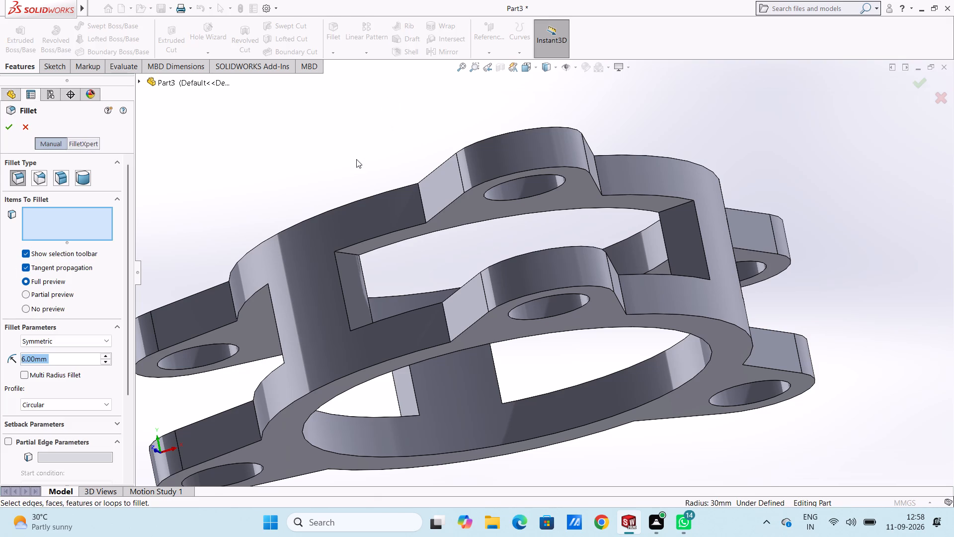
pyautogui.press('3')
pyautogui.press('Return')
pyautogui.click(683, 206)
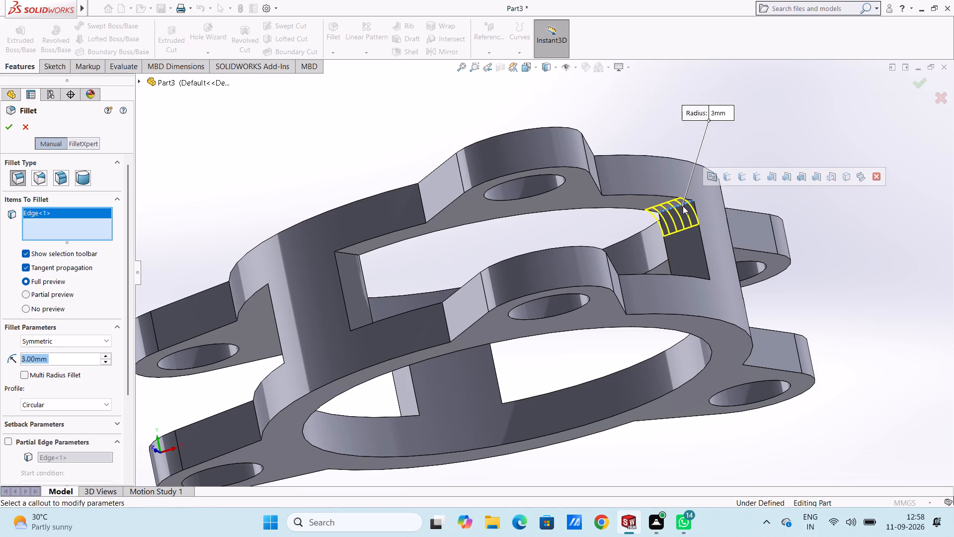
pyautogui.rightClick(850, 233)
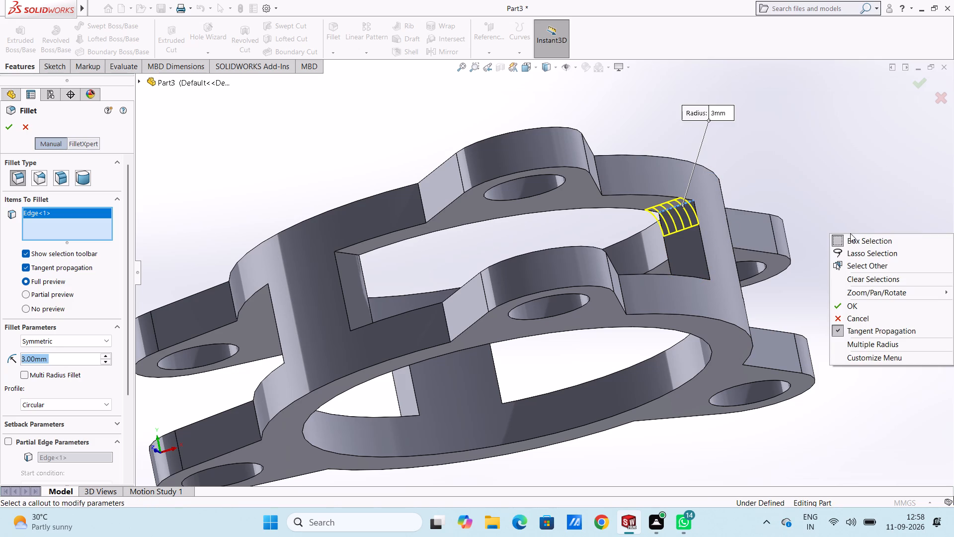
pyautogui.click(860, 290)
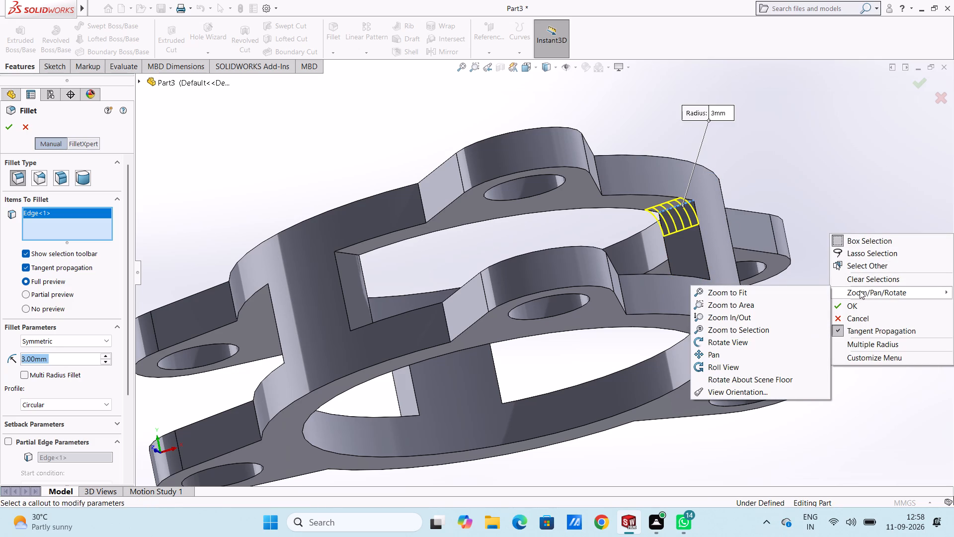
pyautogui.click(778, 345)
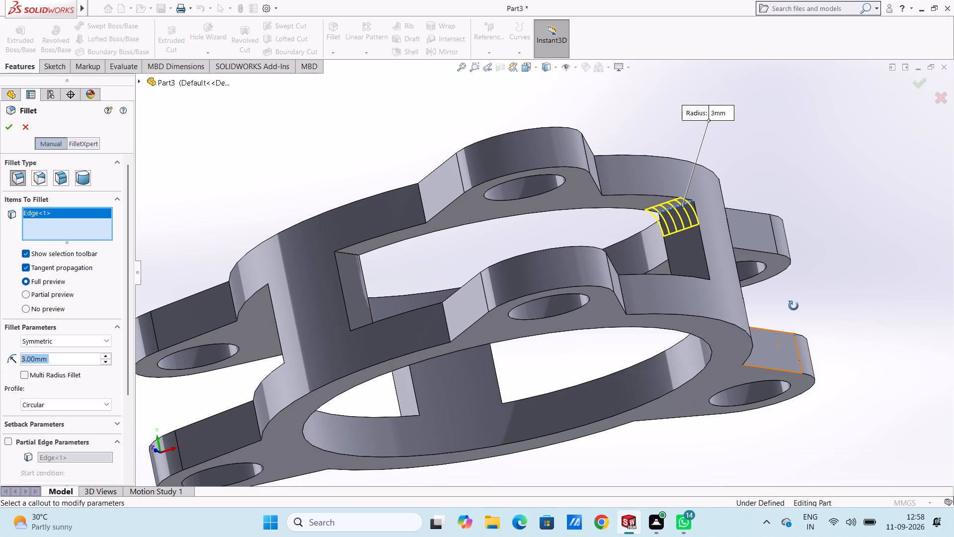
pyautogui.moveTo(794, 302); pyautogui.dragTo(790, 381)
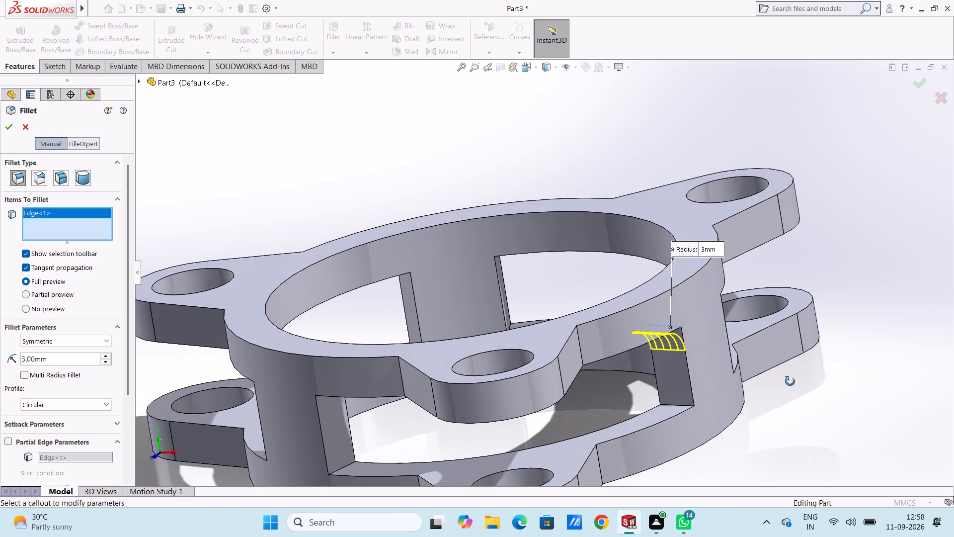
pyautogui.press('Escape')
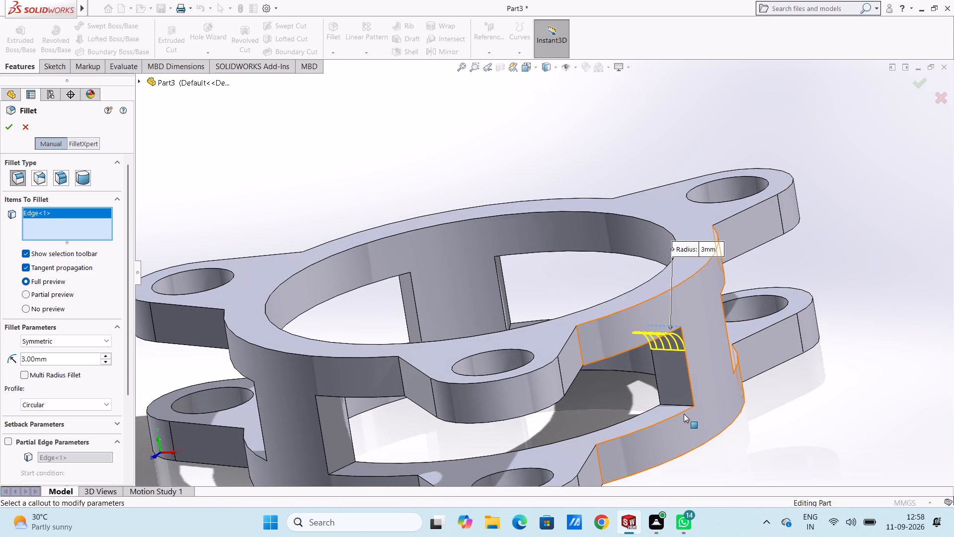
pyautogui.click(684, 405)
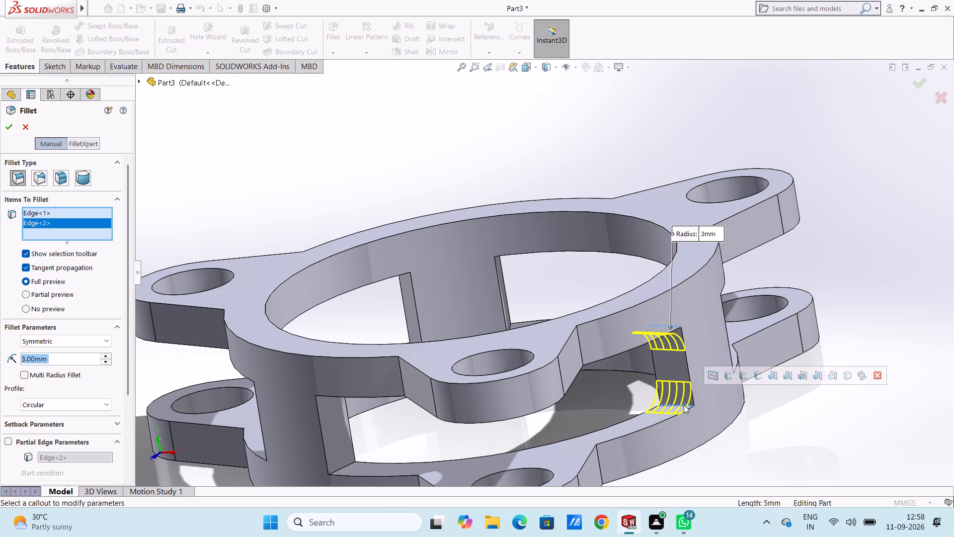
pyautogui.press('6')
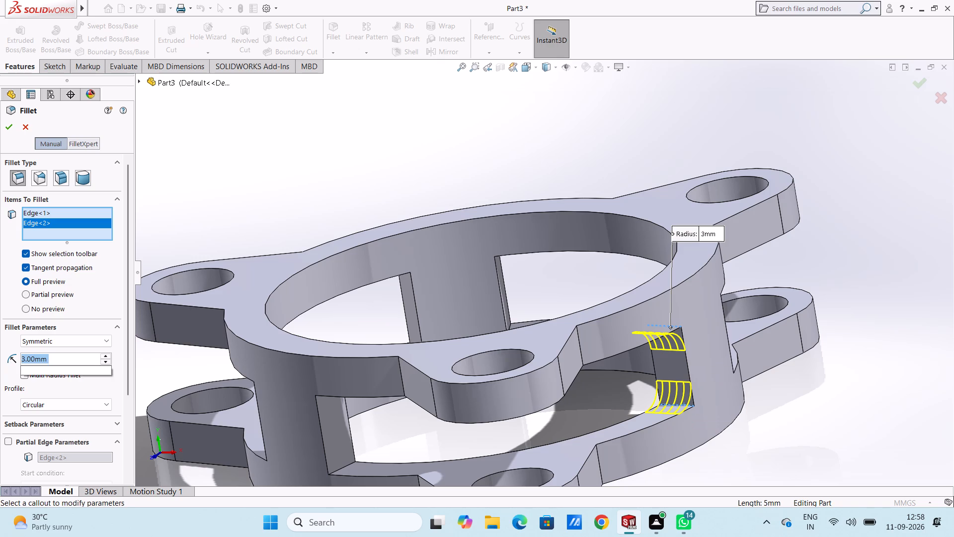
pyautogui.press('Return')
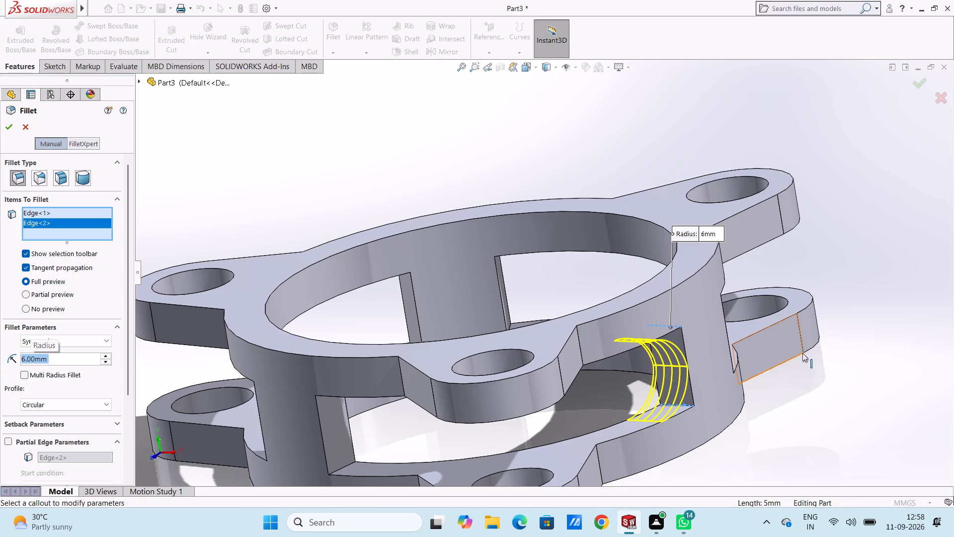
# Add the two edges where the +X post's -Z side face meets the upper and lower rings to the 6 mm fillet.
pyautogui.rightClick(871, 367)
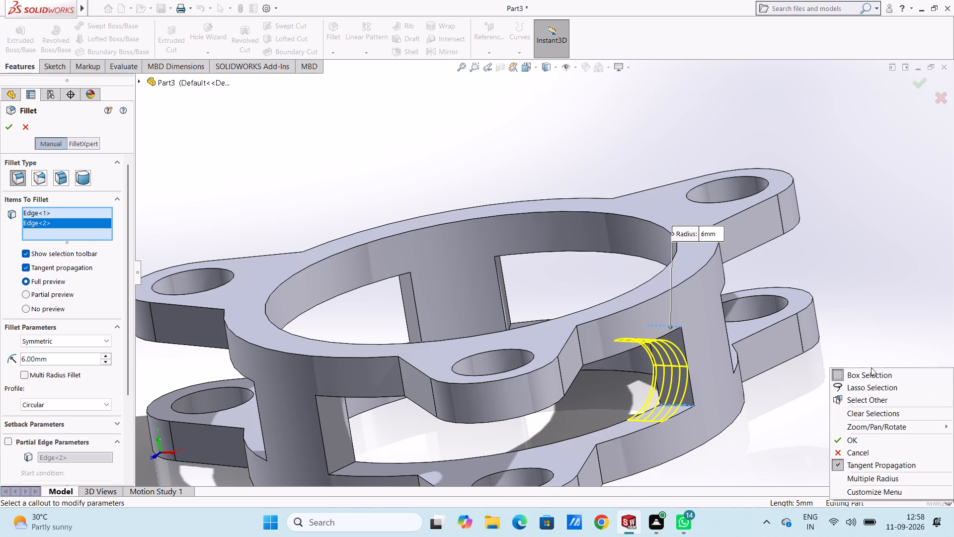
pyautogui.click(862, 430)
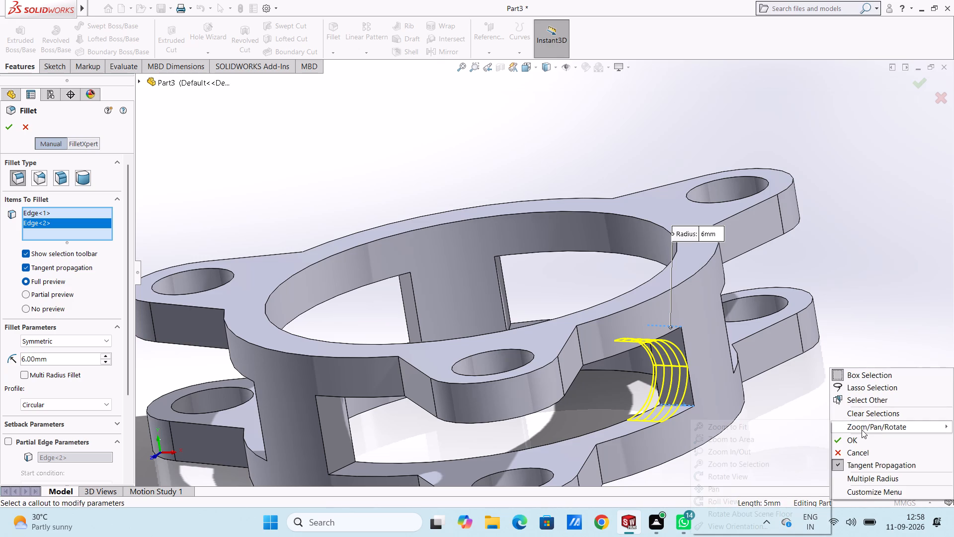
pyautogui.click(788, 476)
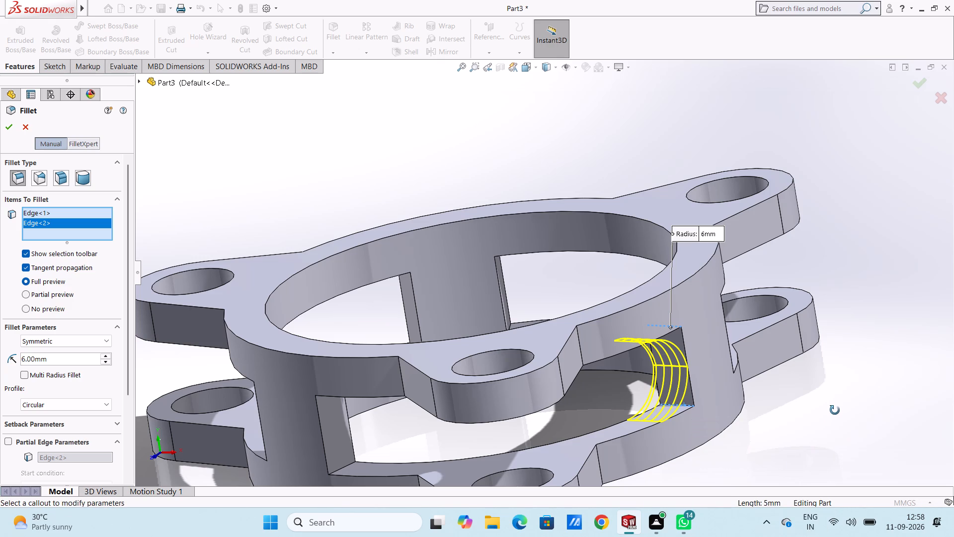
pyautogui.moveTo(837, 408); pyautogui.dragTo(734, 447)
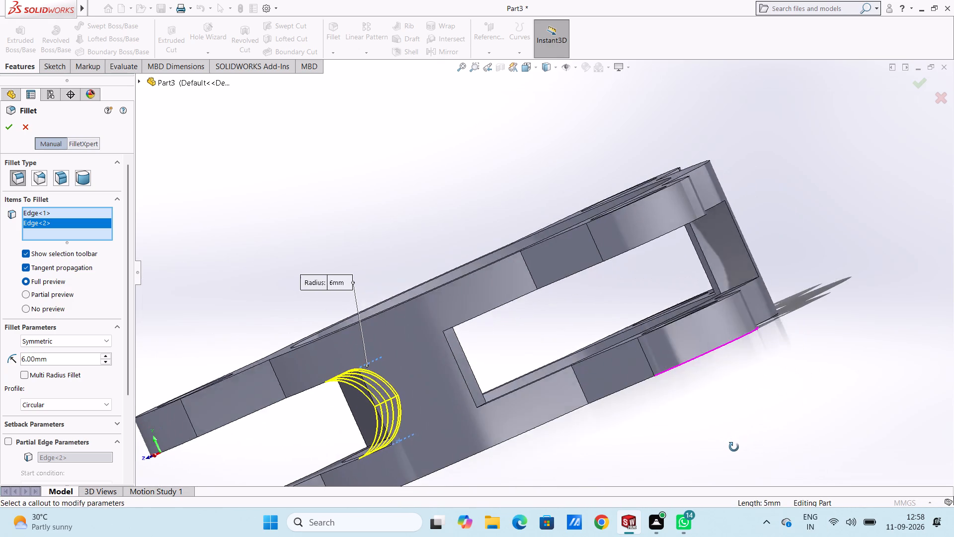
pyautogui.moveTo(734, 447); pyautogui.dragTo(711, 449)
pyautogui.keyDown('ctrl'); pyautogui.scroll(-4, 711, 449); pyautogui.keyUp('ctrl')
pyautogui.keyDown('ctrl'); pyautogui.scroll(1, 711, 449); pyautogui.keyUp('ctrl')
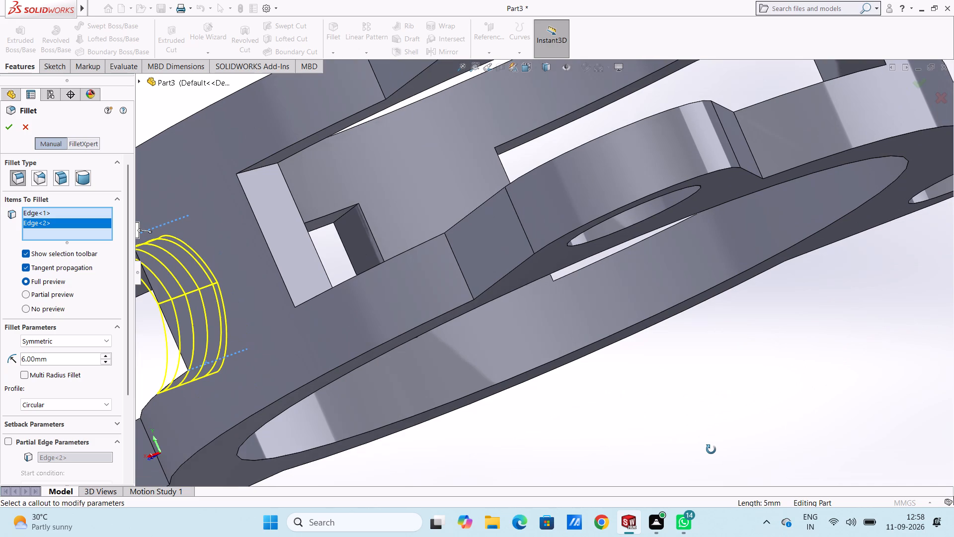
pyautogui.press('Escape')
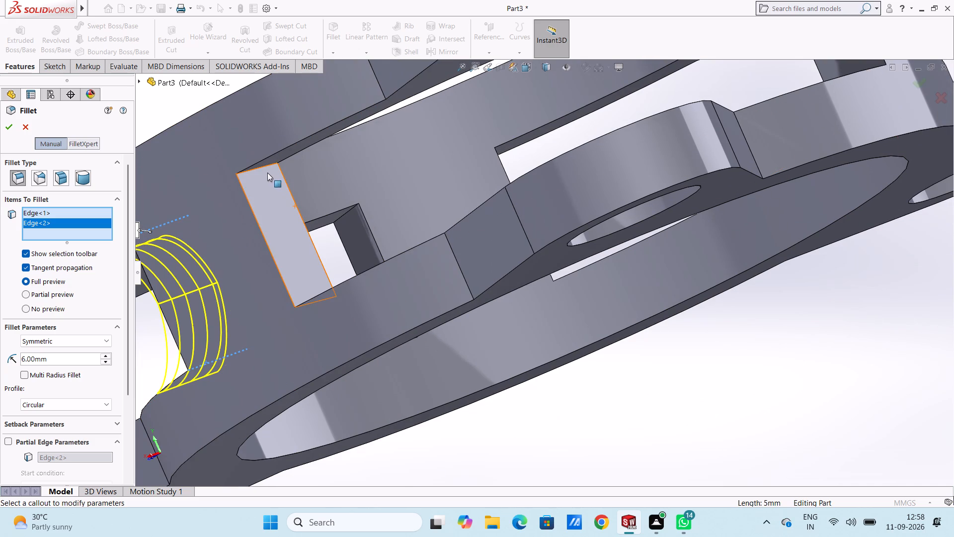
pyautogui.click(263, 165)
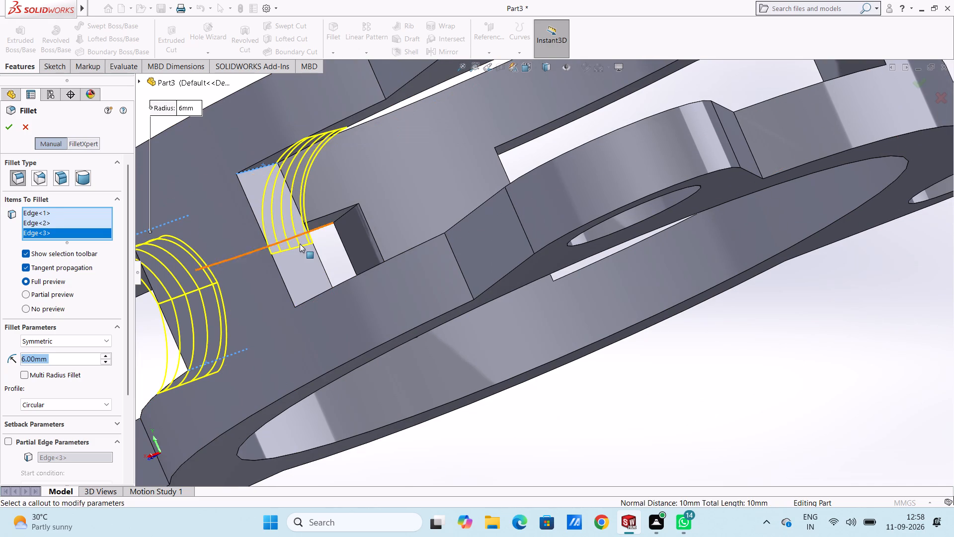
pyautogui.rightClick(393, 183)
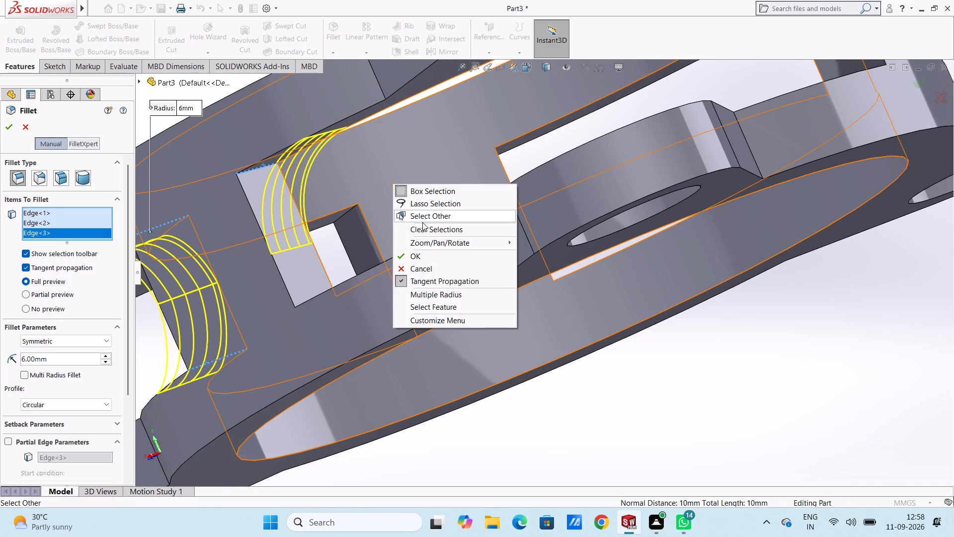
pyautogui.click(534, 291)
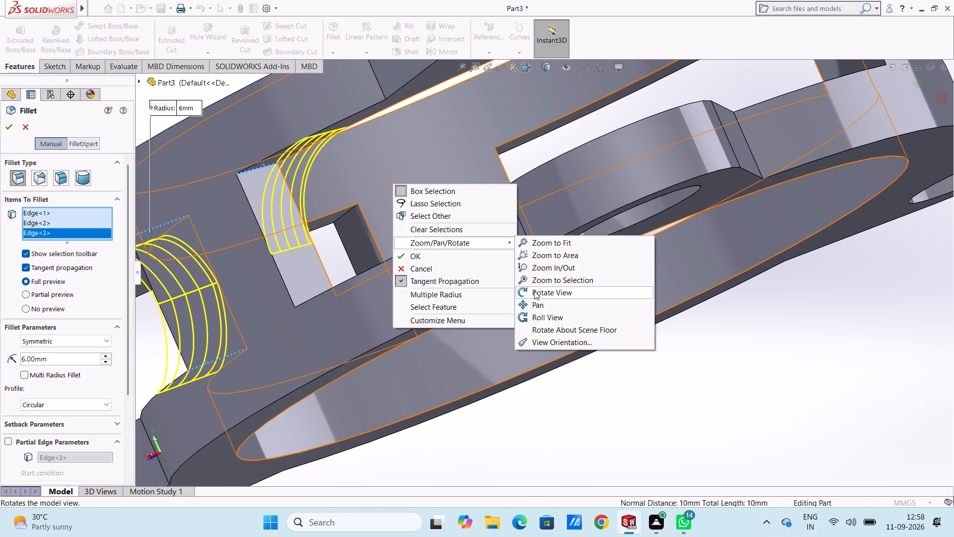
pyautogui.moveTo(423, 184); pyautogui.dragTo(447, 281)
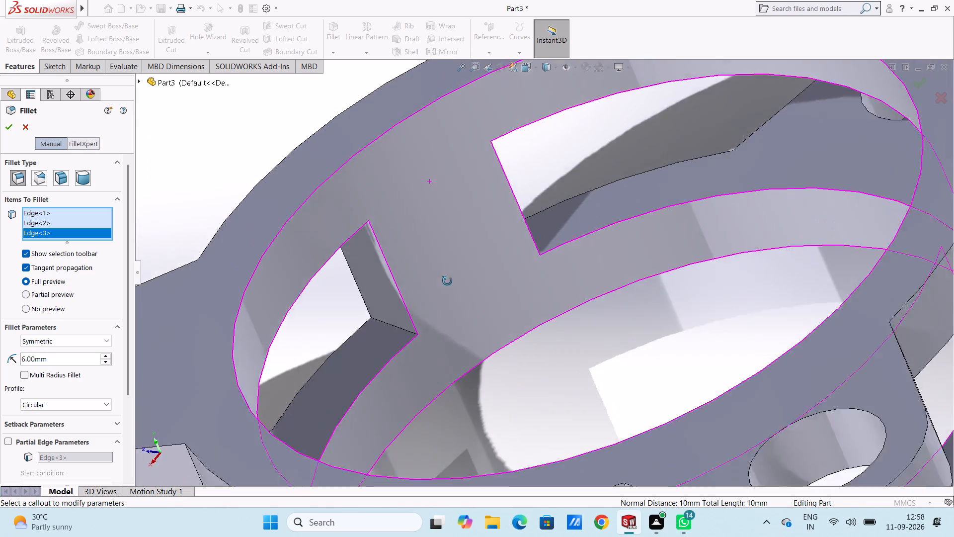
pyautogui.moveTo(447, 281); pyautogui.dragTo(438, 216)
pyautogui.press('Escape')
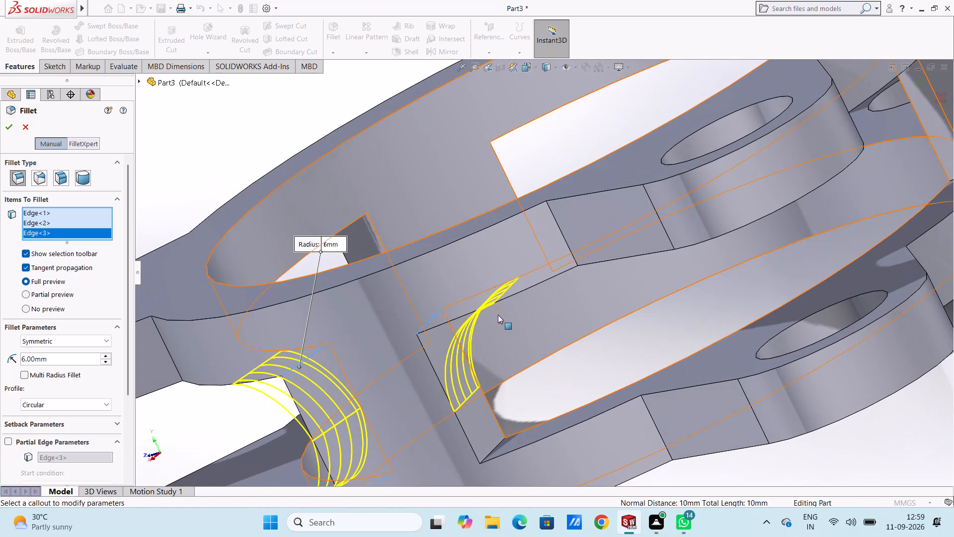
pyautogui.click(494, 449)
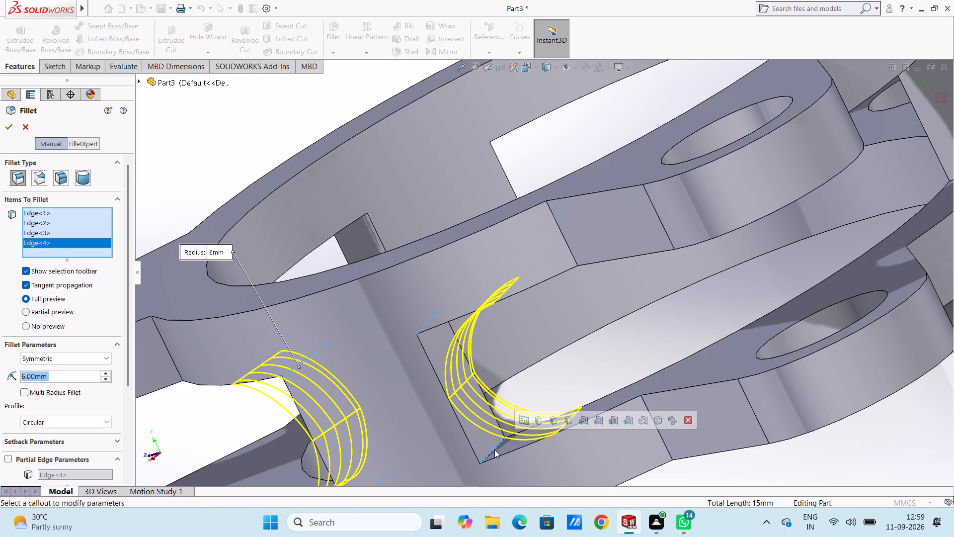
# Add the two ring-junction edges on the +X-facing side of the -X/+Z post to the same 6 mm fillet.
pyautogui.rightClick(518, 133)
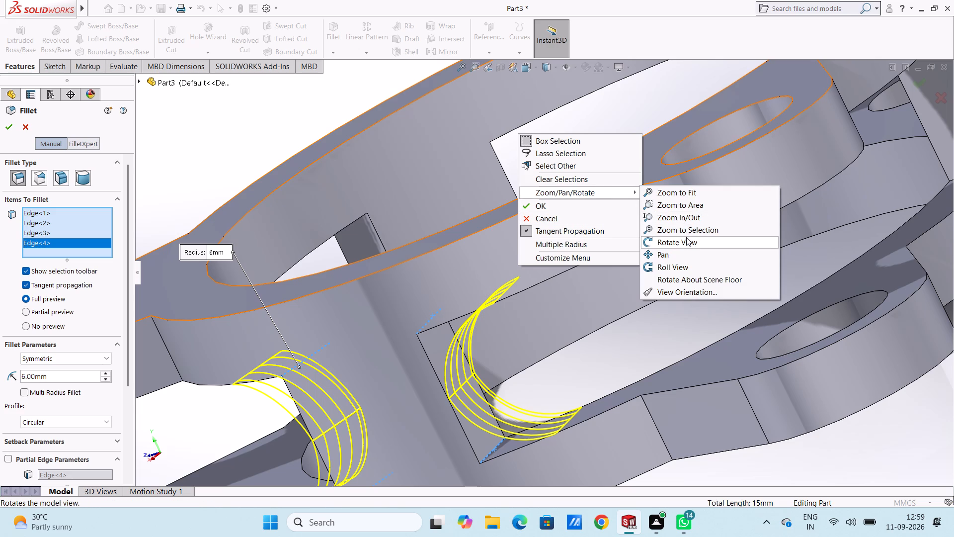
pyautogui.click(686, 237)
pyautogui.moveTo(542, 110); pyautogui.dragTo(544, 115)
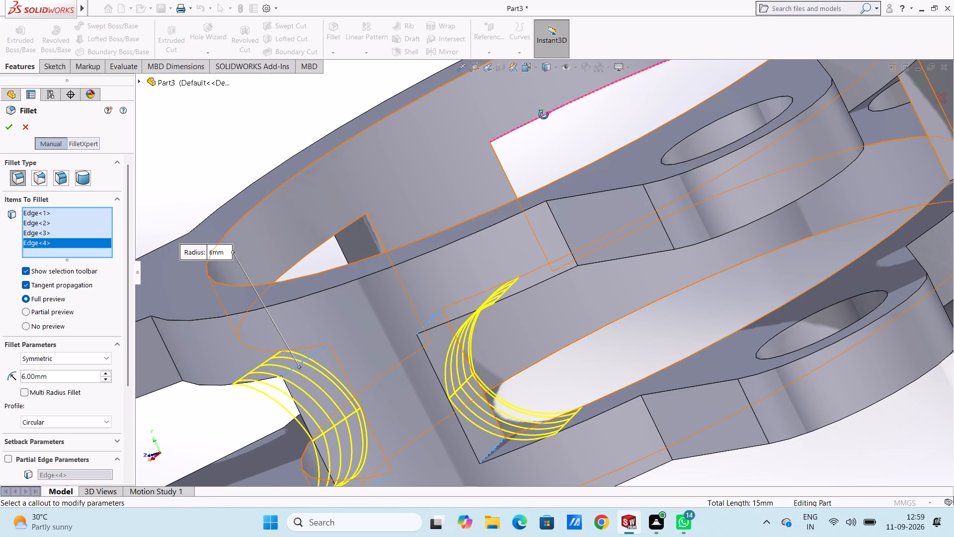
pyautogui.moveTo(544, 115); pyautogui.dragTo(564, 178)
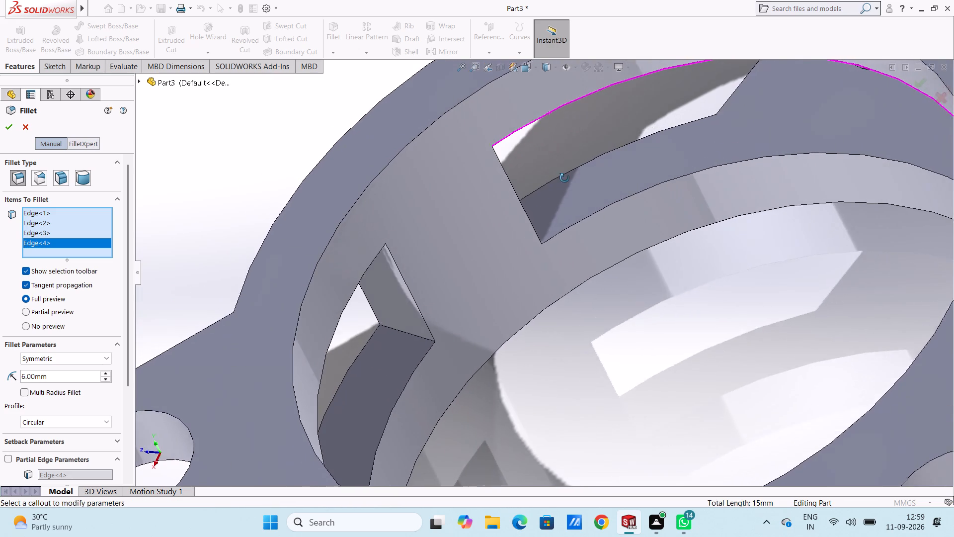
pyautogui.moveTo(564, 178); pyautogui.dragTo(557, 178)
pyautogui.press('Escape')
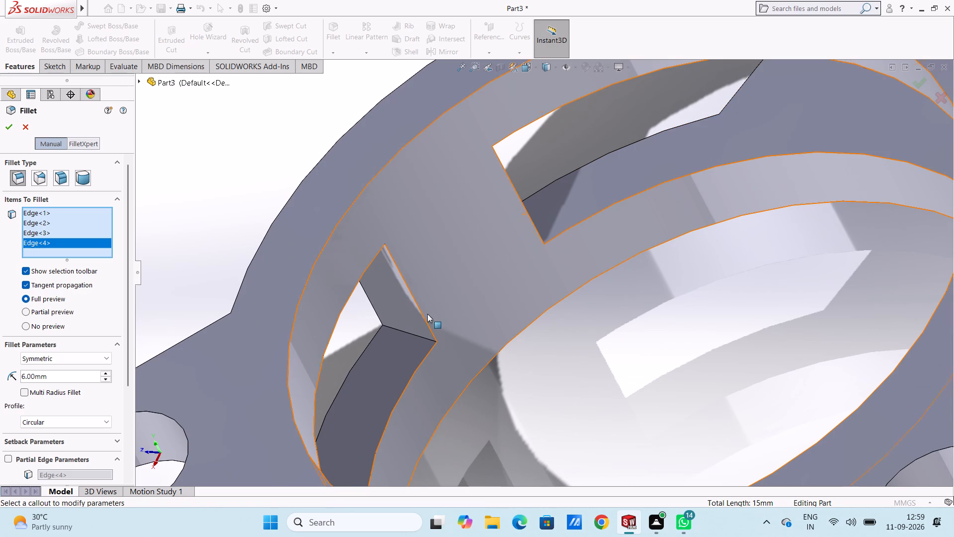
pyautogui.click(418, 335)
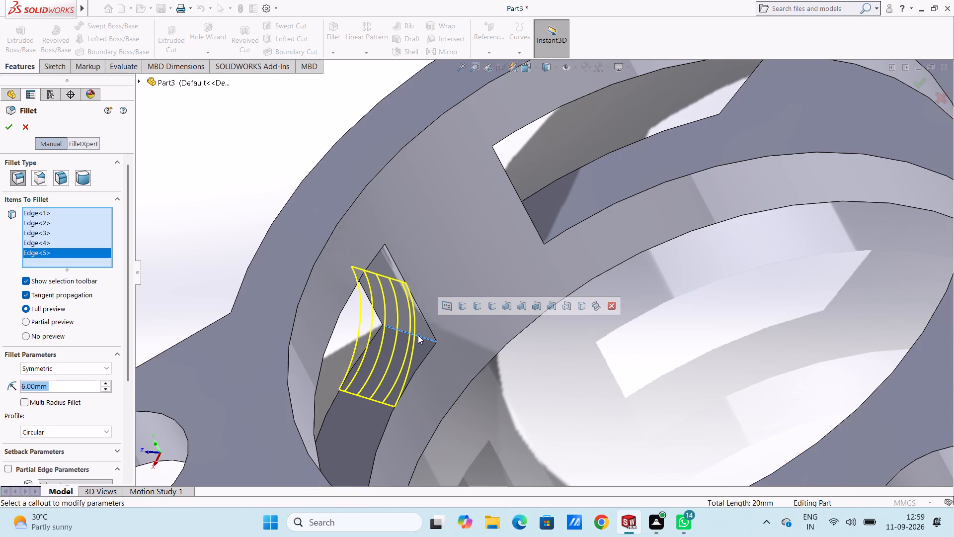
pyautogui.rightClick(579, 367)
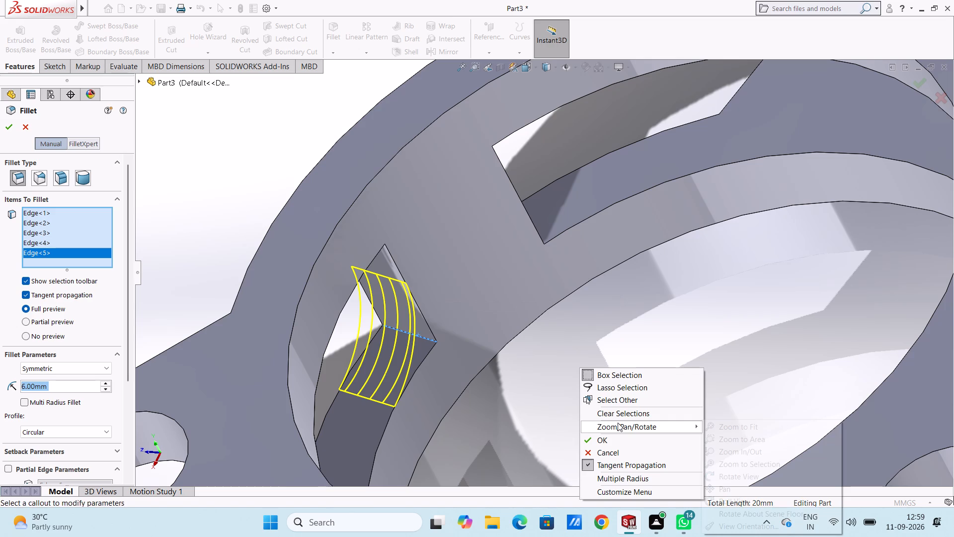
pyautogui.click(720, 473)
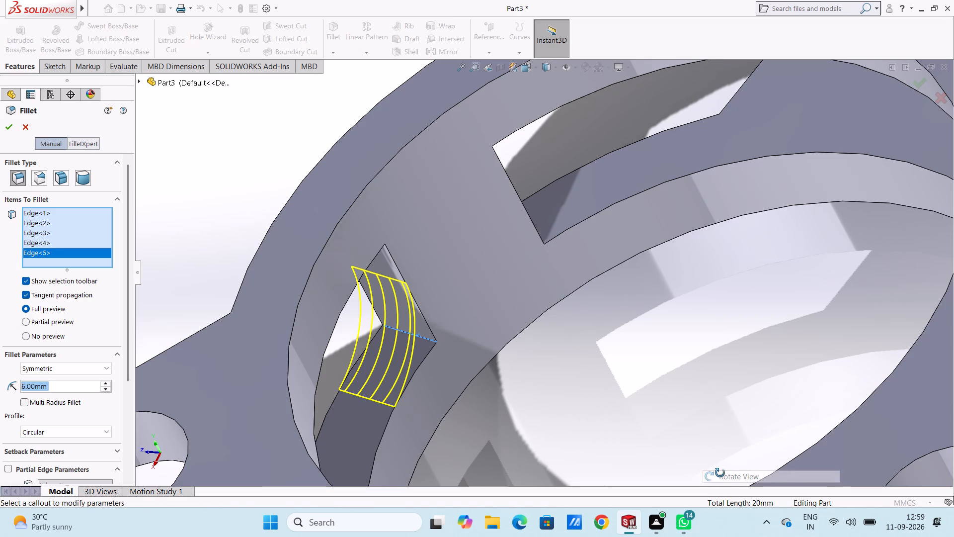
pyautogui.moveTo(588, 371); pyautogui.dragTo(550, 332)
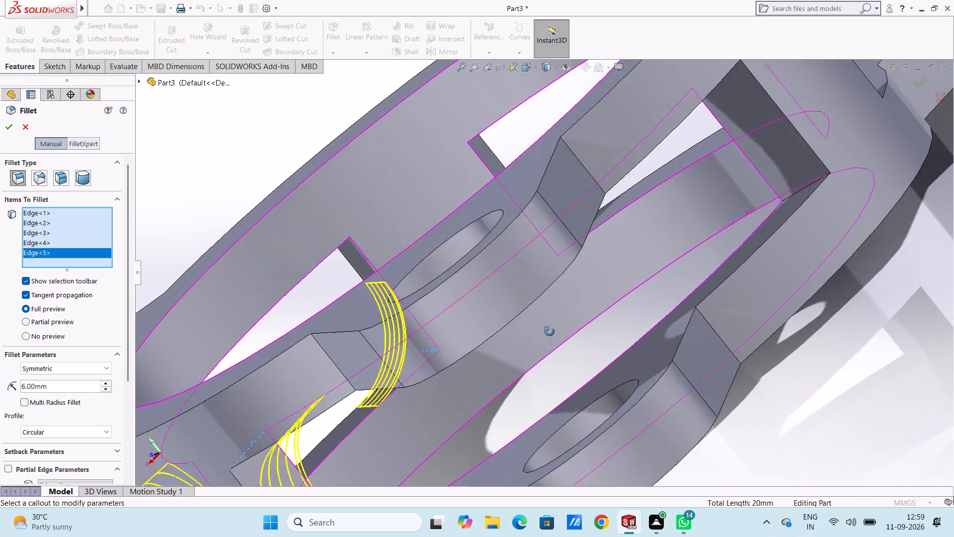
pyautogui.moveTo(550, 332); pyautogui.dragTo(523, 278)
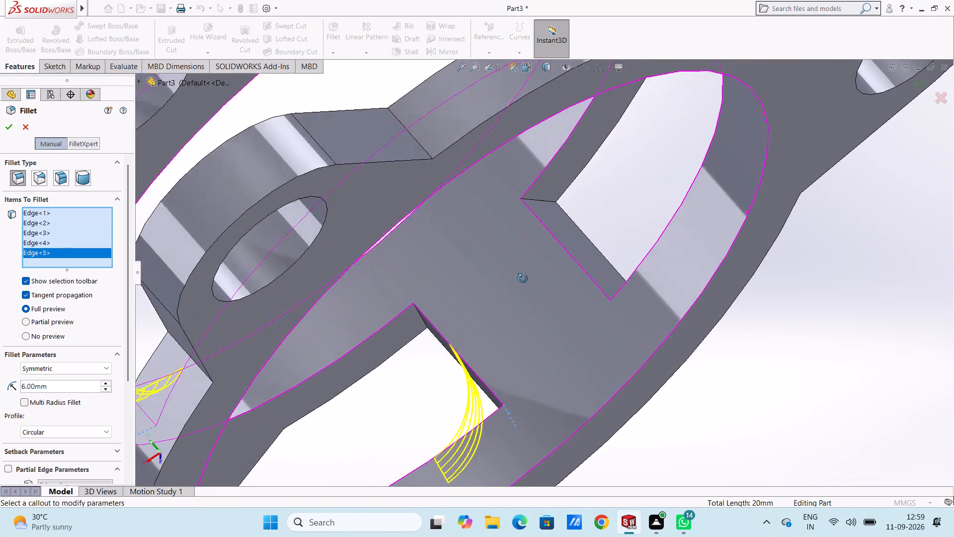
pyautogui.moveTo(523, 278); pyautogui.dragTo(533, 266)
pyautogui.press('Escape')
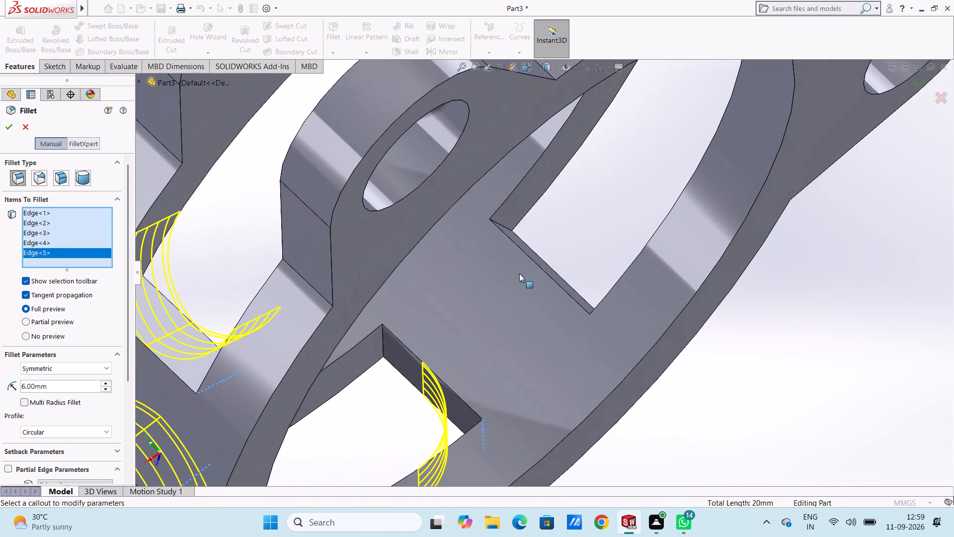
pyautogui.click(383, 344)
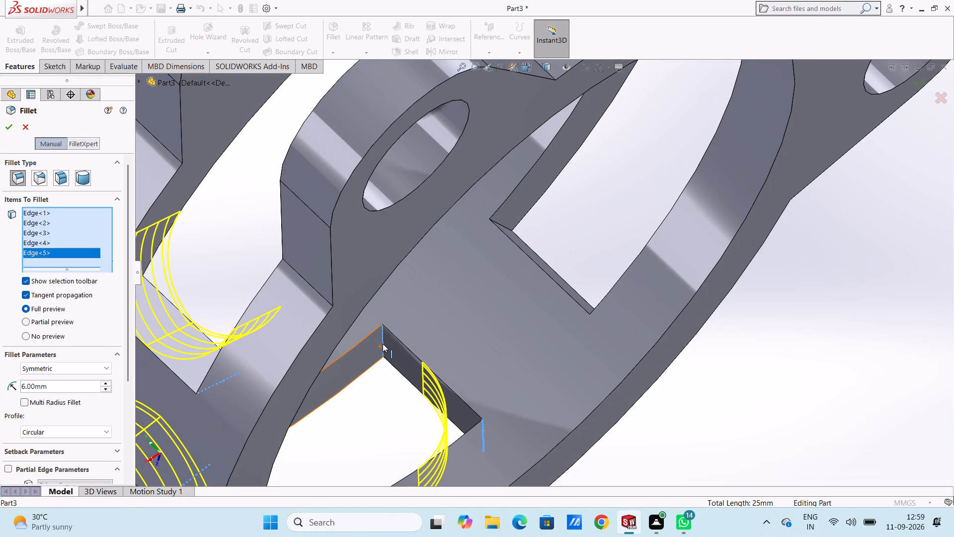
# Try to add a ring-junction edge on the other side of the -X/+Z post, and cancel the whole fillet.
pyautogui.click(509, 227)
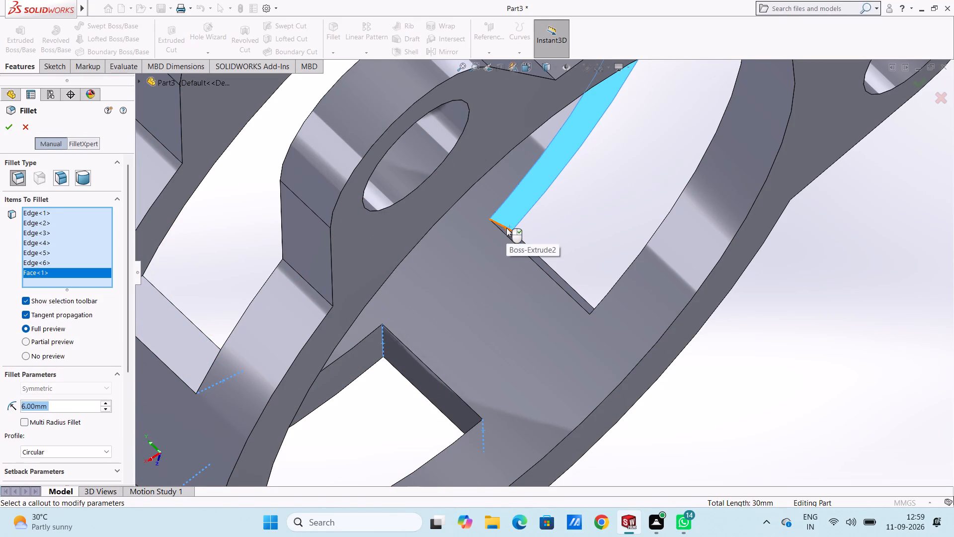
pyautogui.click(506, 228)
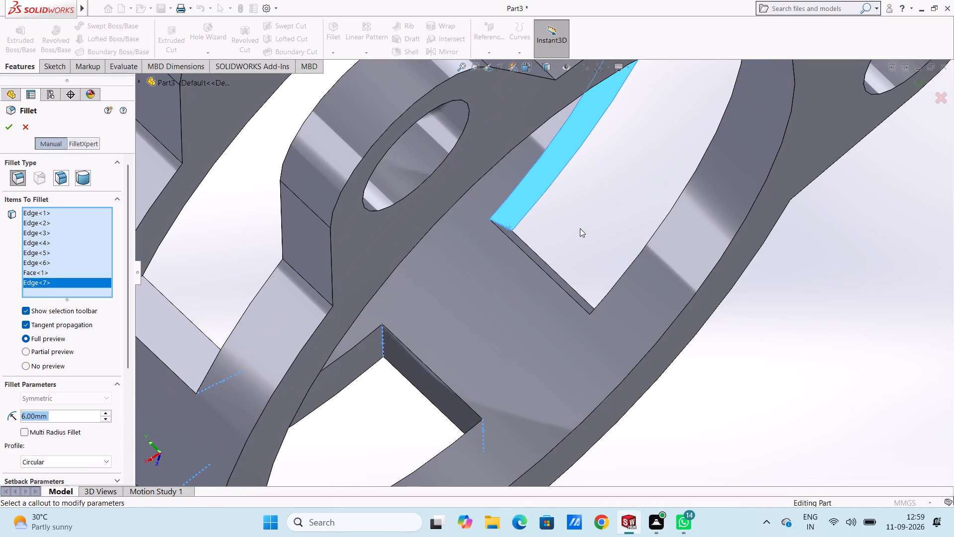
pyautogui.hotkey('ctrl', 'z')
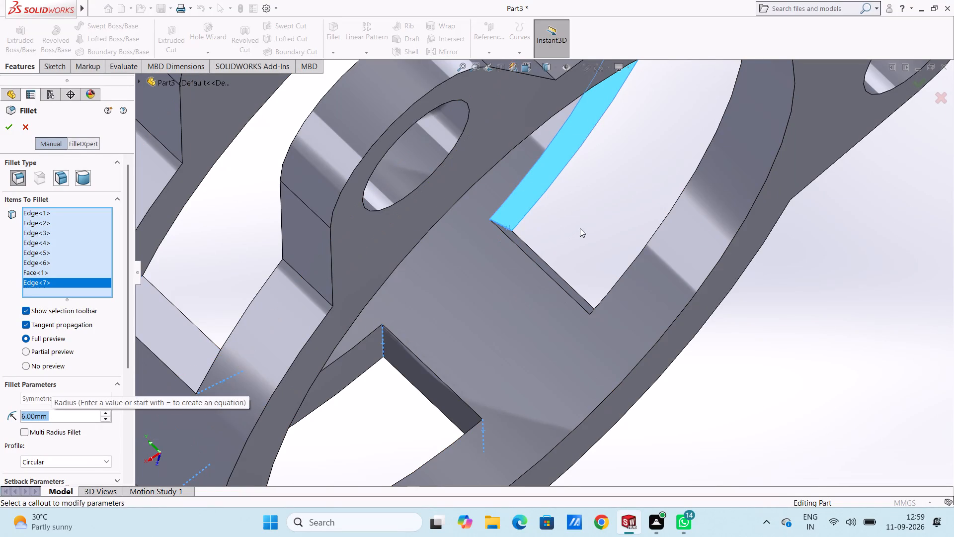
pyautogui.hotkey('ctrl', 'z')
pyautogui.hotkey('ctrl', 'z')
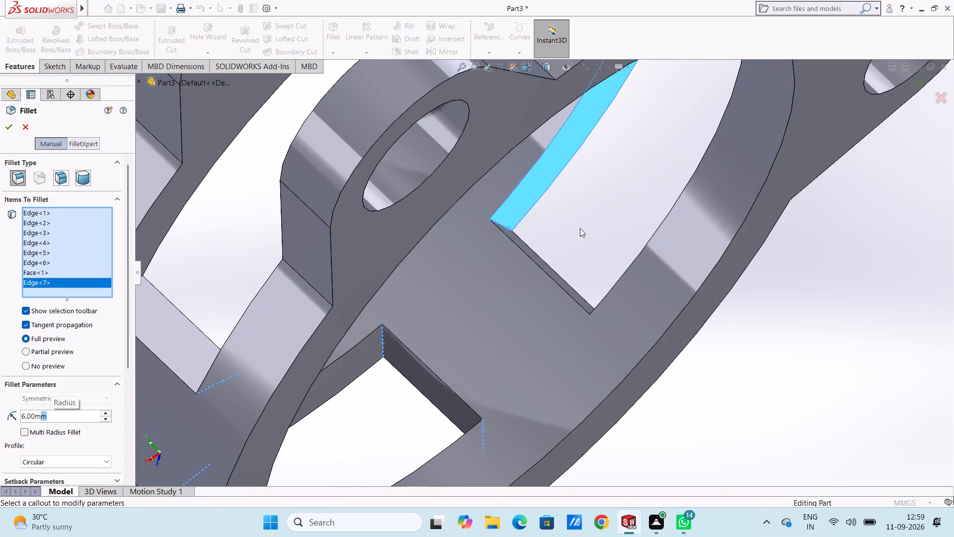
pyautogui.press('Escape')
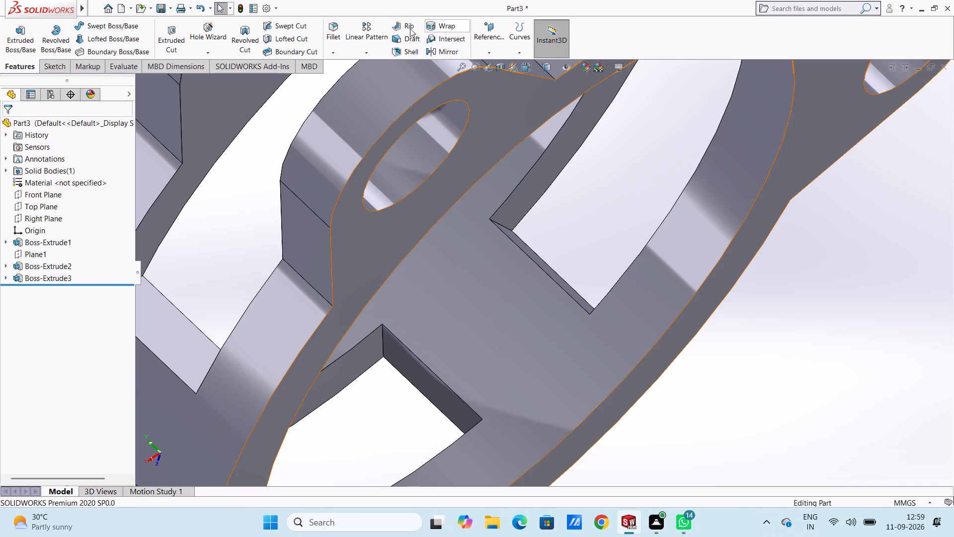
# Fillet the four edges where both side faces of the -X/+Z post meet the two rings with a 6 mm radius.
pyautogui.click(335, 37)
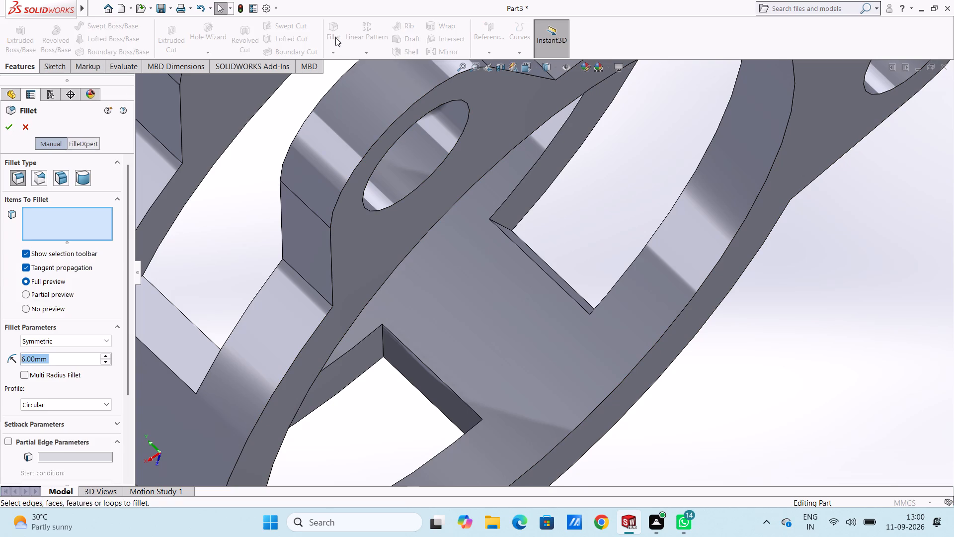
pyautogui.click(507, 228)
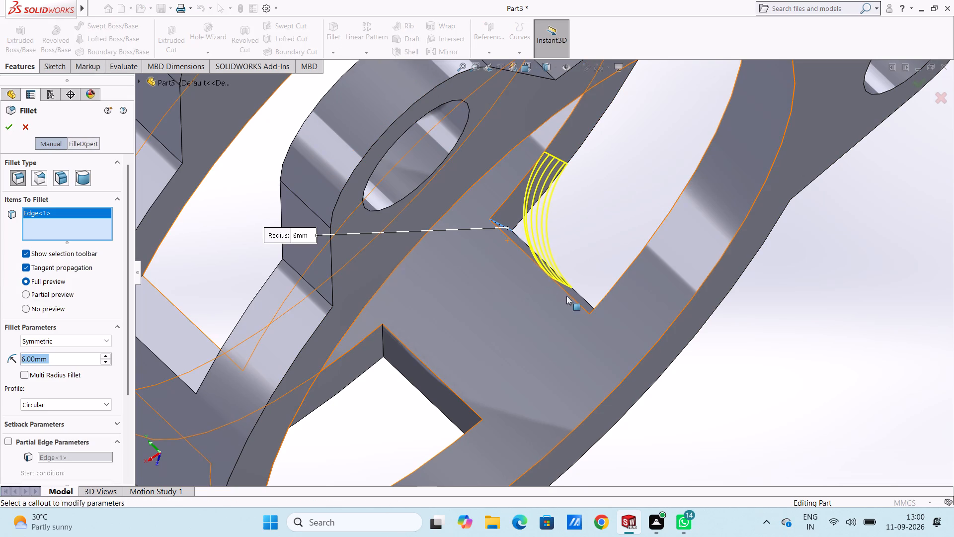
pyautogui.click(593, 314)
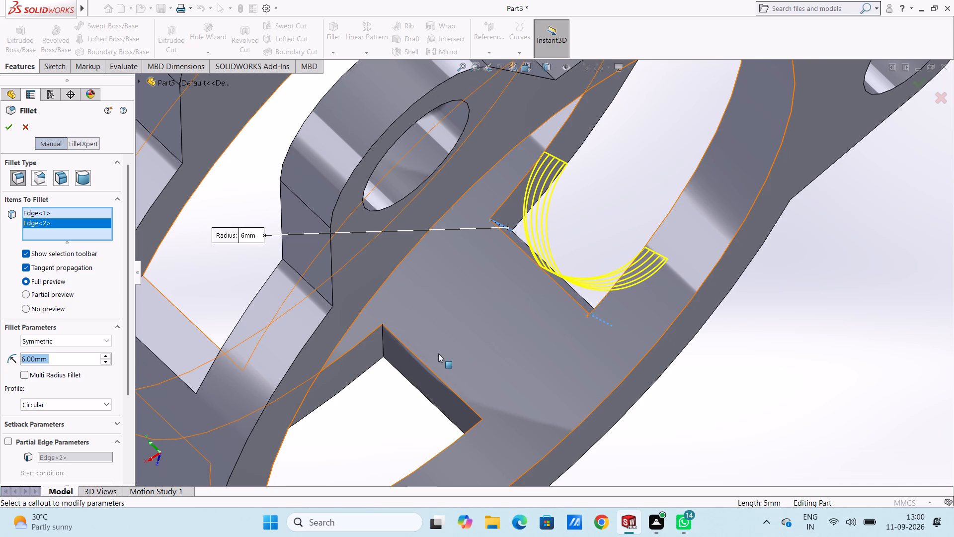
pyautogui.click(382, 341)
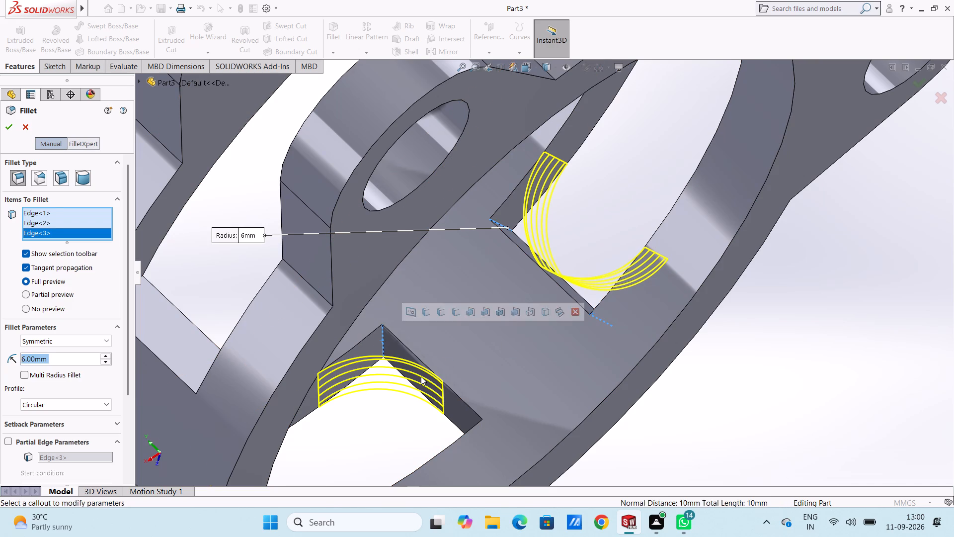
pyautogui.click(482, 420)
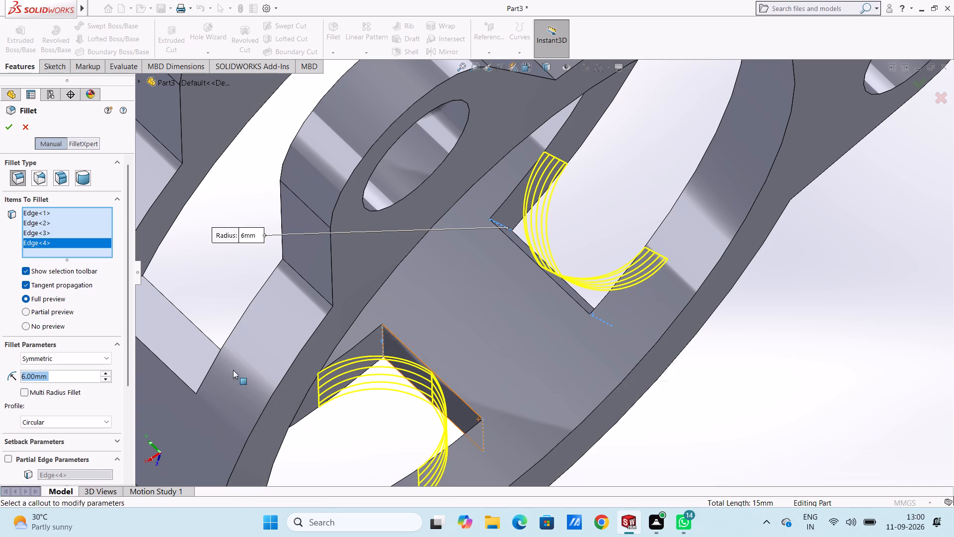
pyautogui.click(7, 125)
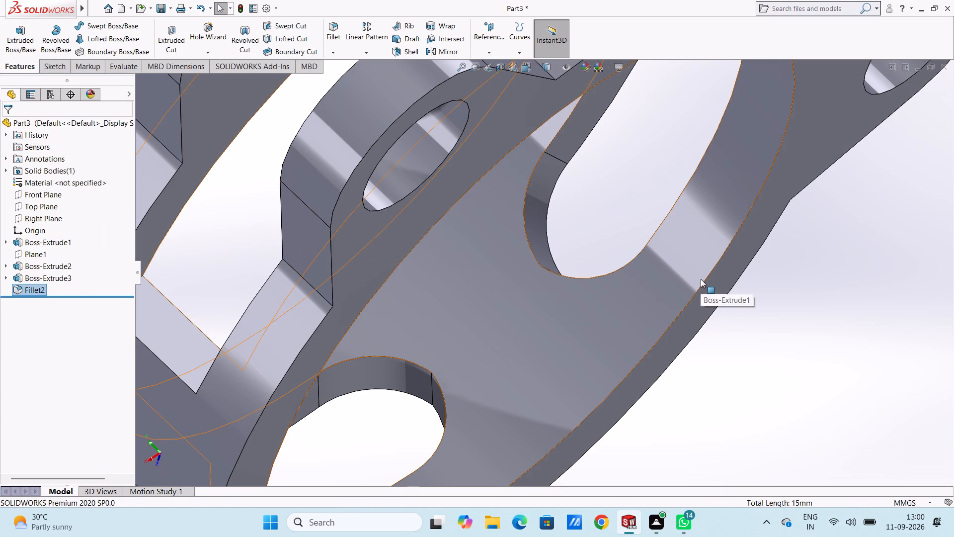
pyautogui.hotkey('ctrl', '5')
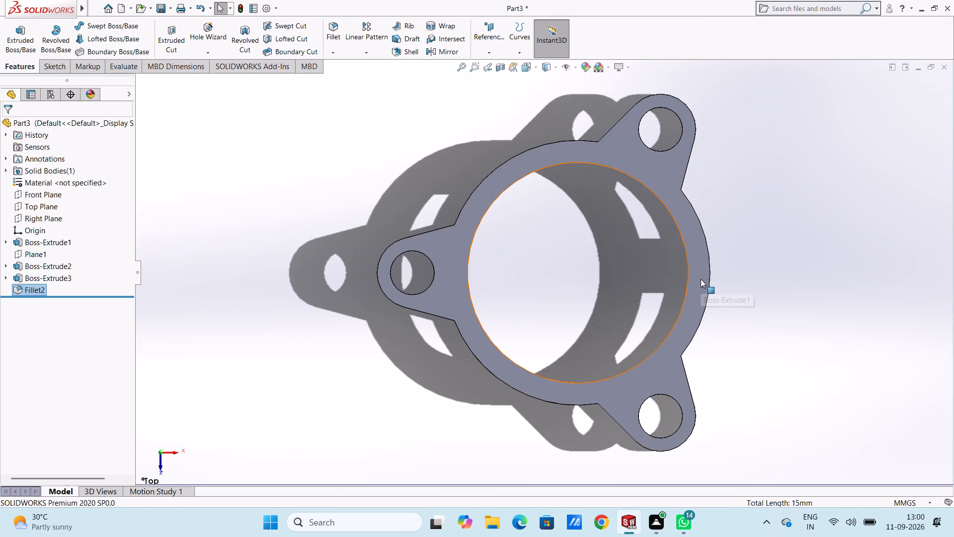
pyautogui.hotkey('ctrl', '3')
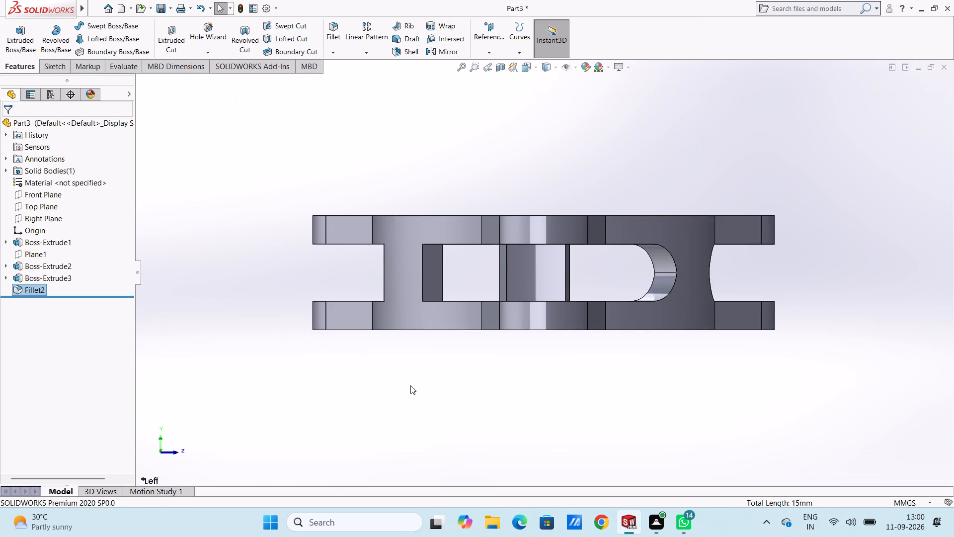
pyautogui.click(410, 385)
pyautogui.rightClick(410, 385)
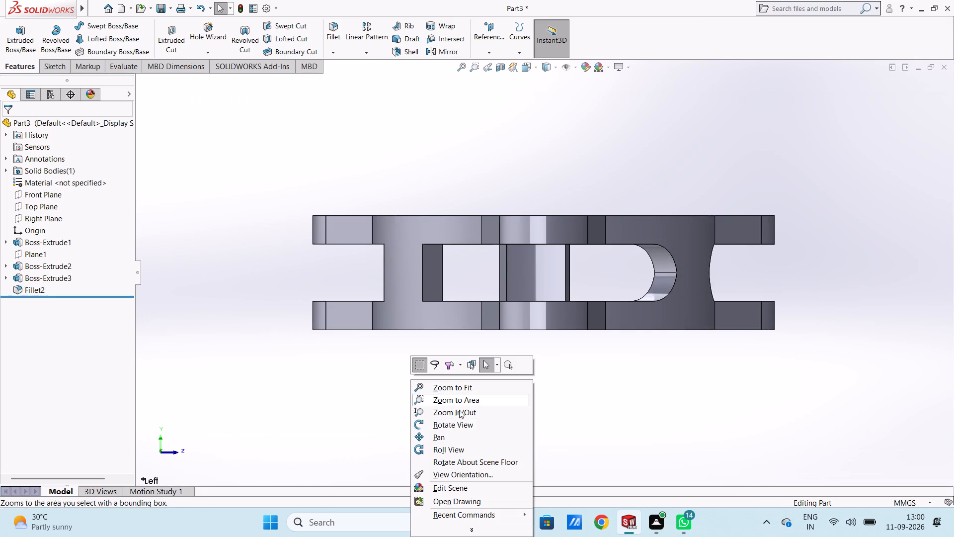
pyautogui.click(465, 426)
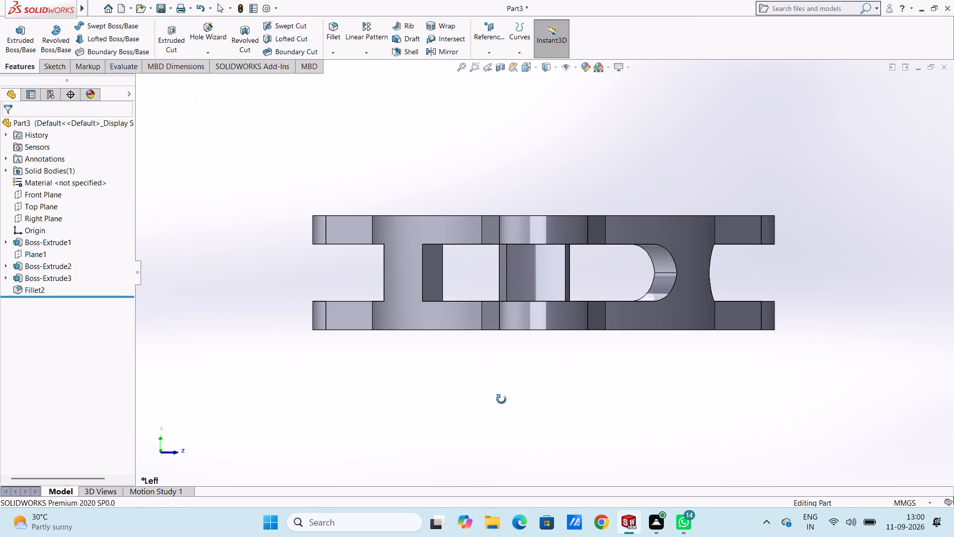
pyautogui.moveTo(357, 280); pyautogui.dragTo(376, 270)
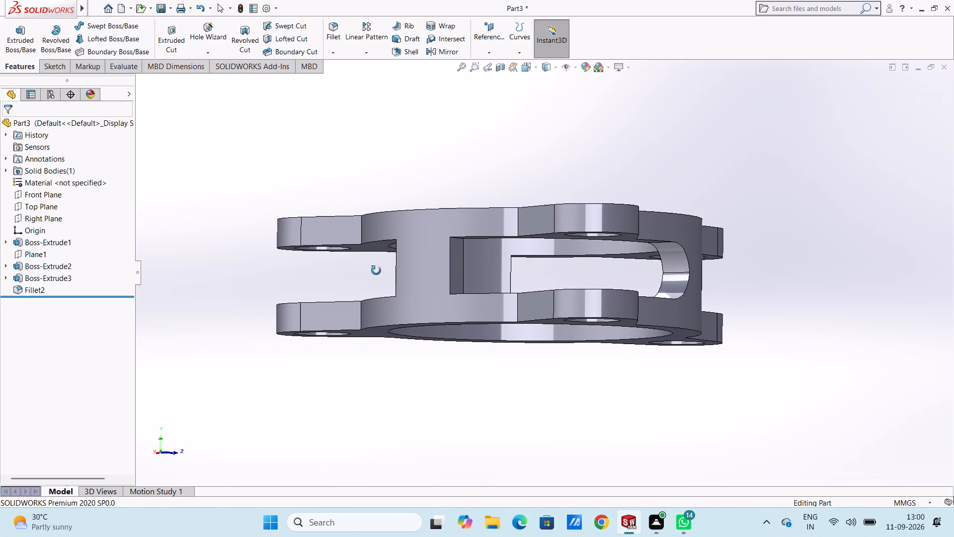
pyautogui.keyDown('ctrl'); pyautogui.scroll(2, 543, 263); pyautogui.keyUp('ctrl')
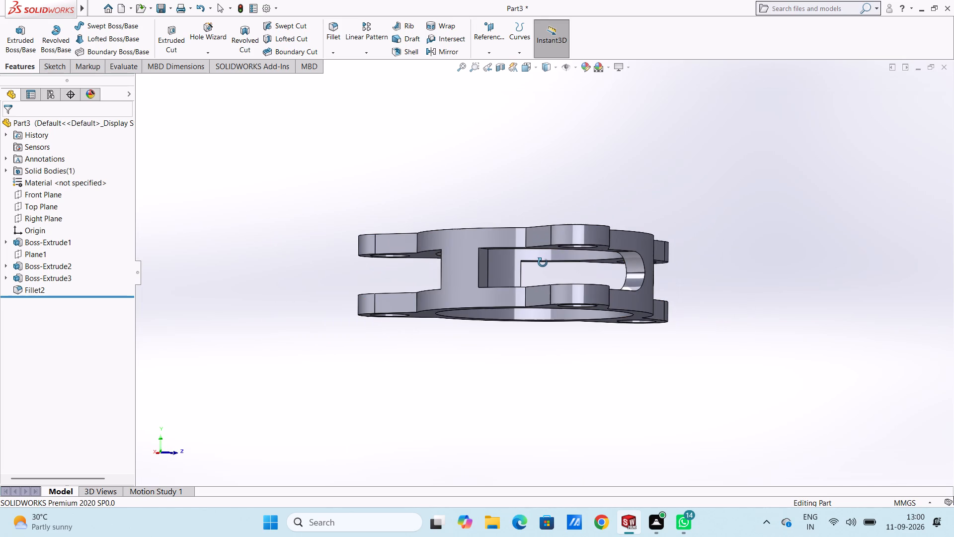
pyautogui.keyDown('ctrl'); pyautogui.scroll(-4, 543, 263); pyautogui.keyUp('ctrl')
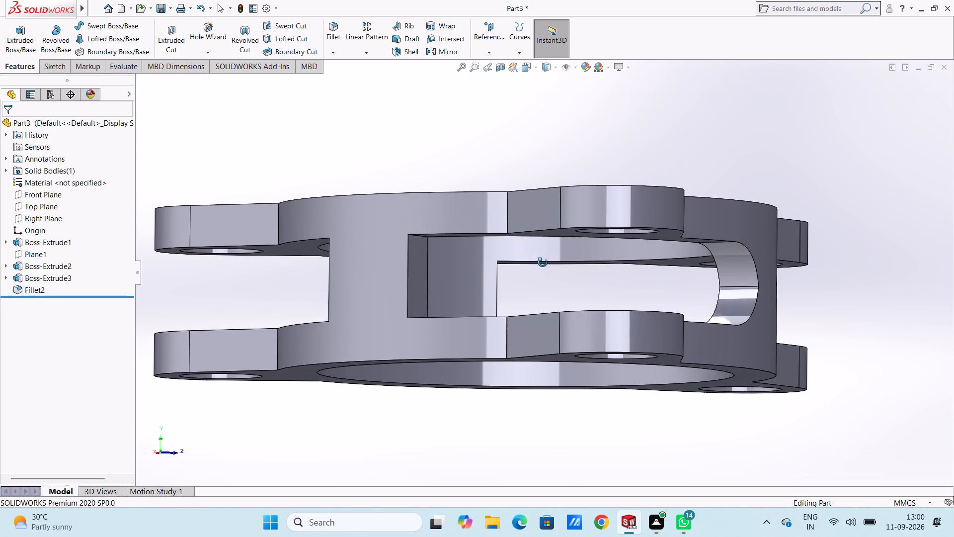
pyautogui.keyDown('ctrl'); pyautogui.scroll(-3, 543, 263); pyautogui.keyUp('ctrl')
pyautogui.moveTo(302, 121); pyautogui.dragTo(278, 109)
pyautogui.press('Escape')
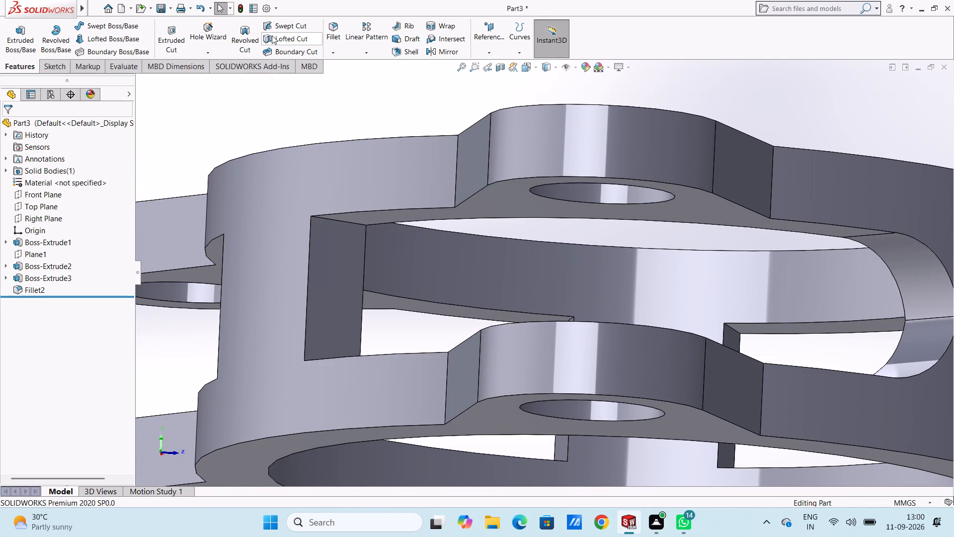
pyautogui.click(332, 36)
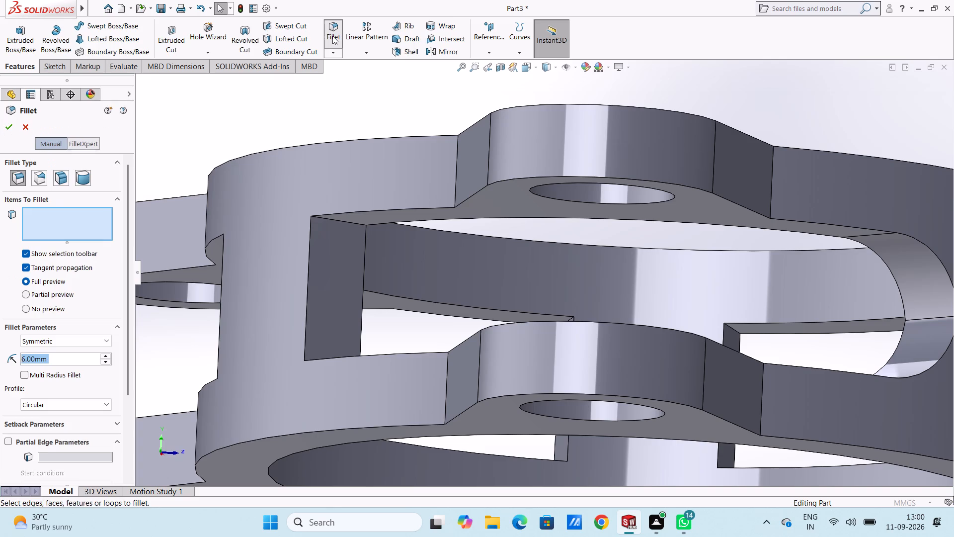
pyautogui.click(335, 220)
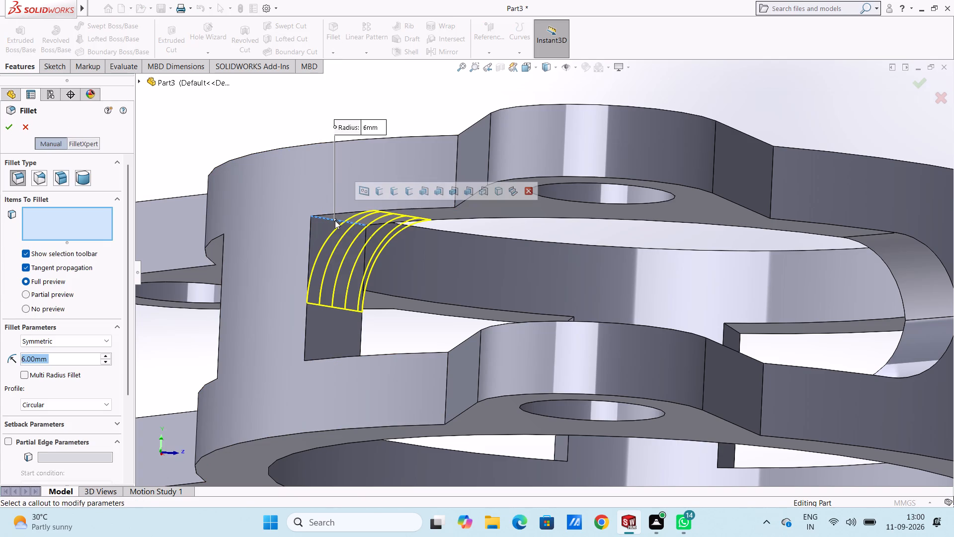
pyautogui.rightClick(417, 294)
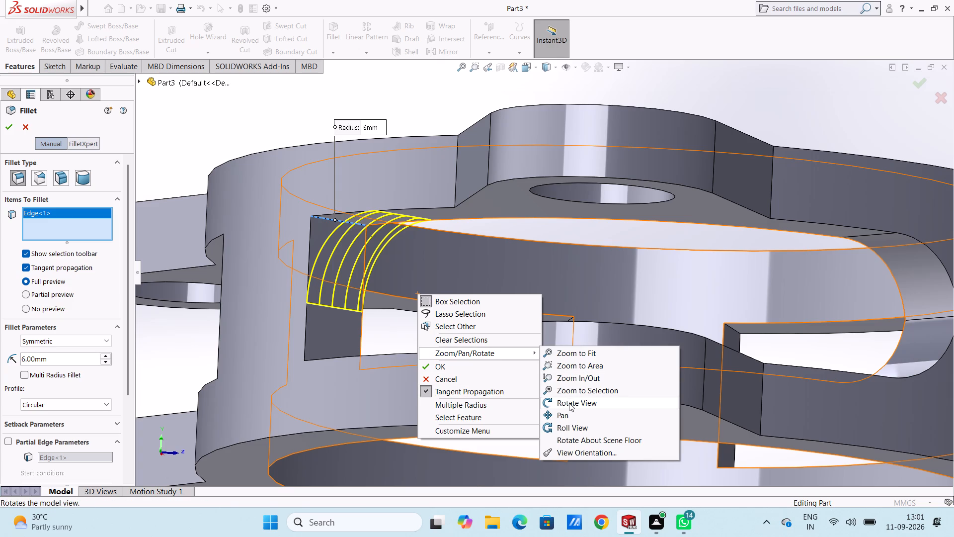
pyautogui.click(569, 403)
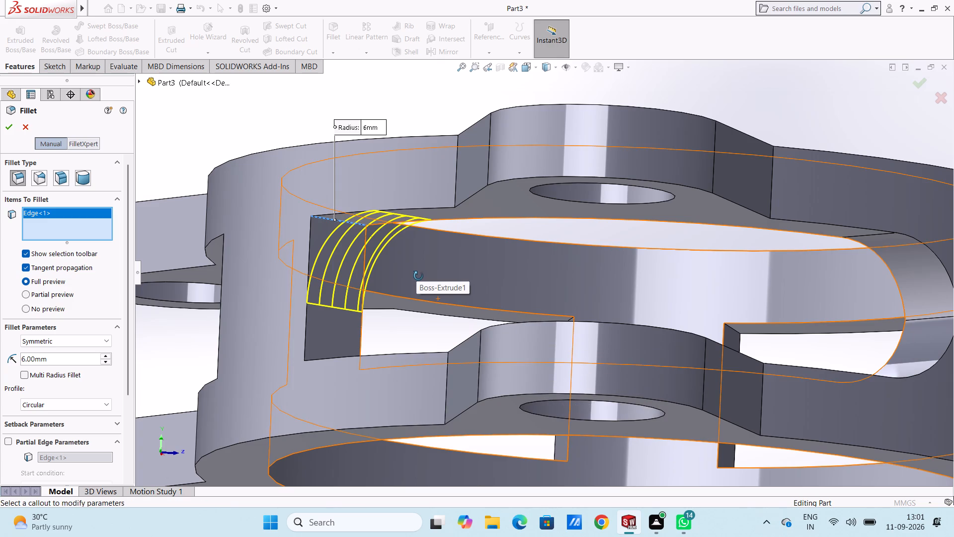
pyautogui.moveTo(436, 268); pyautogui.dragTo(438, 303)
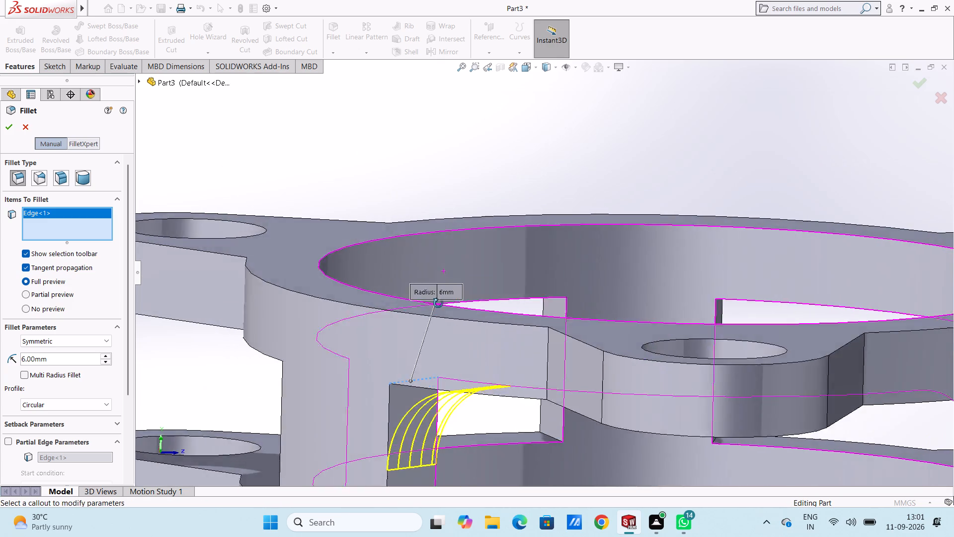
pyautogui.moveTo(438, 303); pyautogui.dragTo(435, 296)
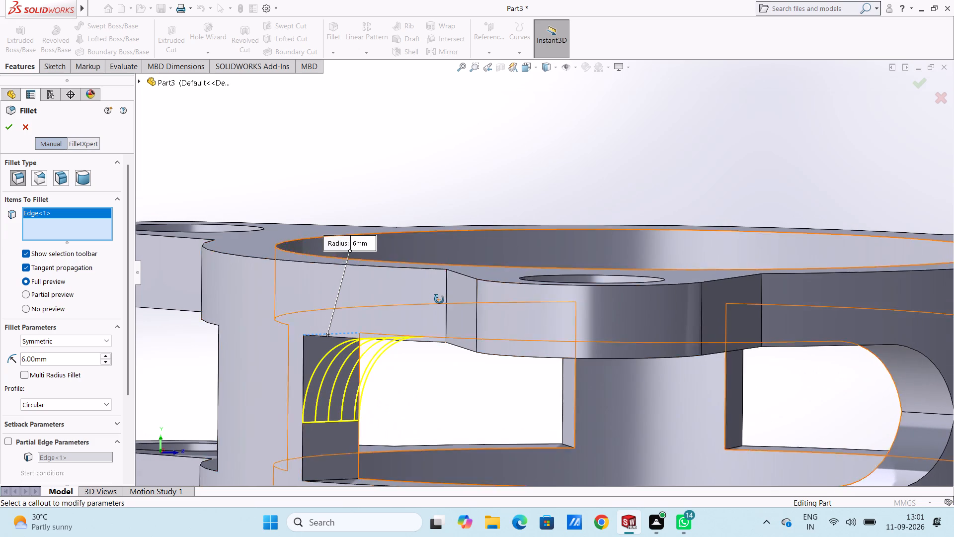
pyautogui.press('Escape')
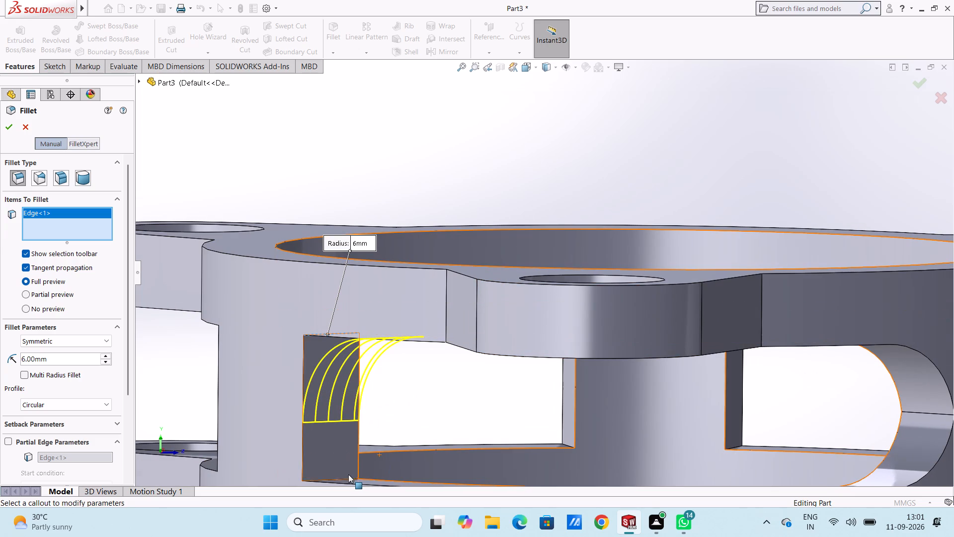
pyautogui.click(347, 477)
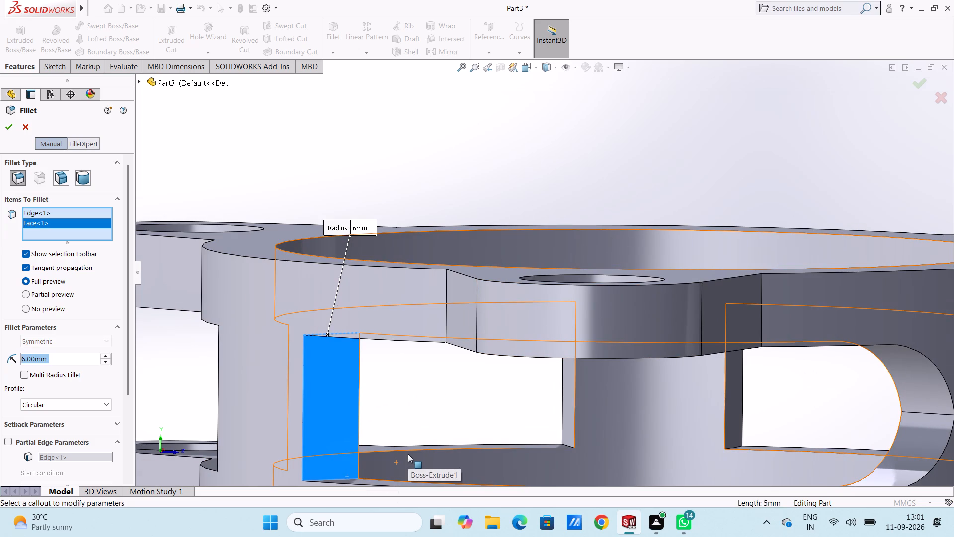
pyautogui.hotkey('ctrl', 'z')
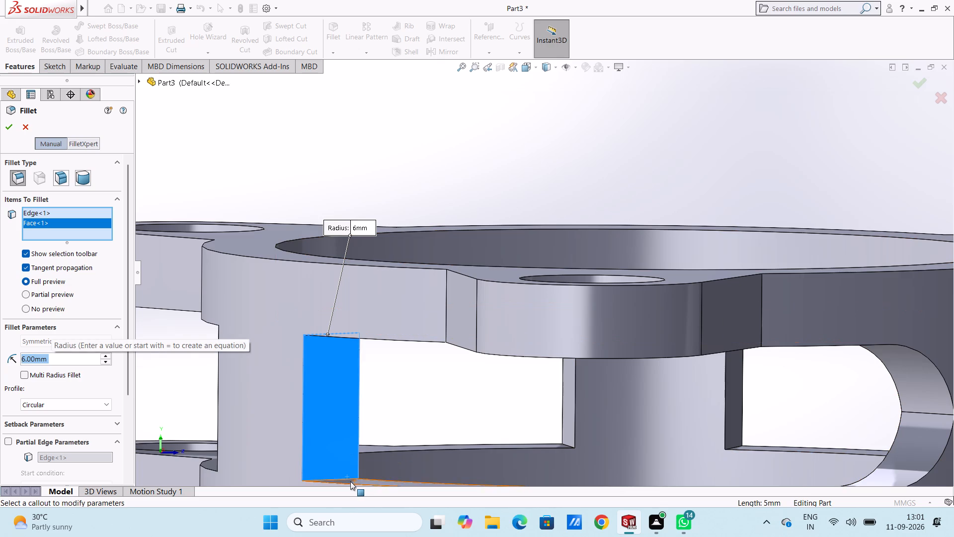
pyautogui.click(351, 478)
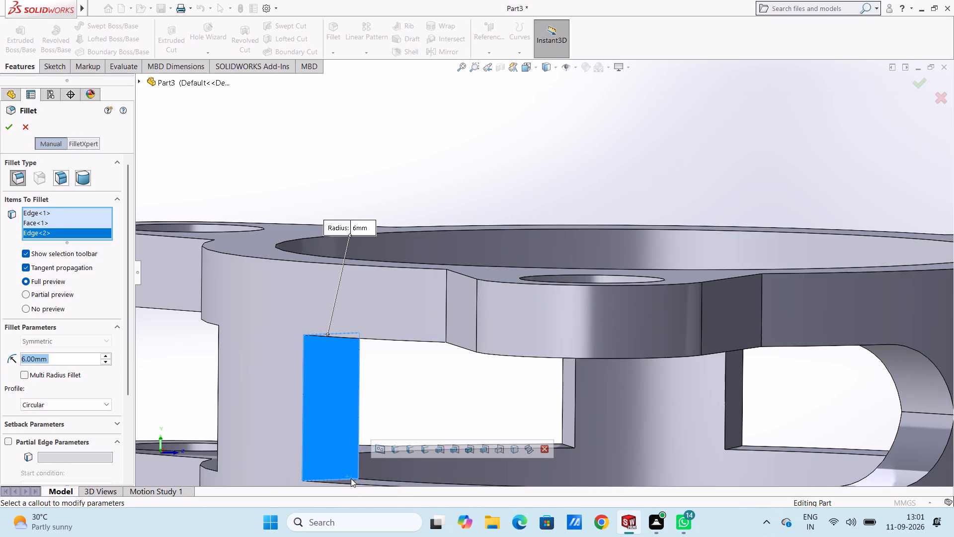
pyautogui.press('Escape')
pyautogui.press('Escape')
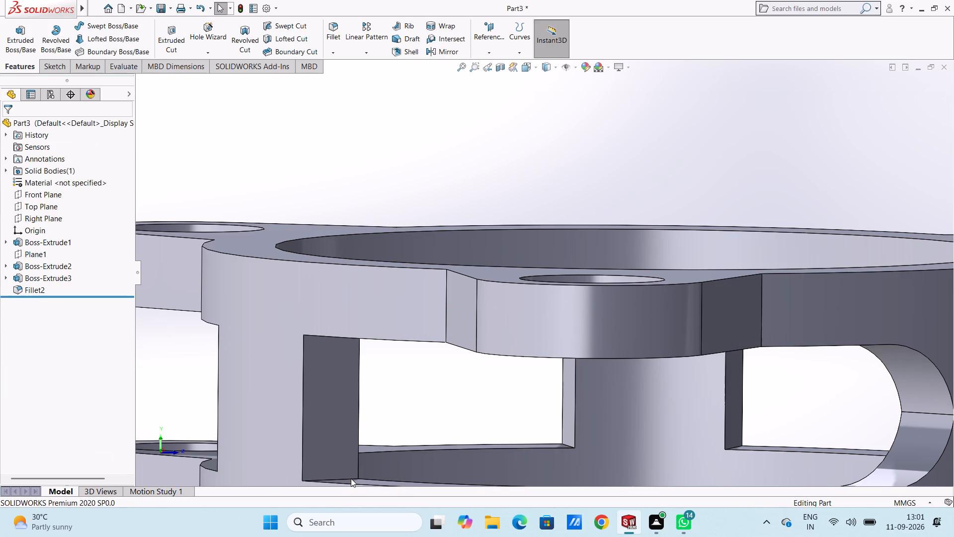
# Start a 6 mm fillet with both ring-junction edges on the -X/-Z post's +Z-facing side and the +X post's two lower-ring edges.
pyautogui.click(334, 29)
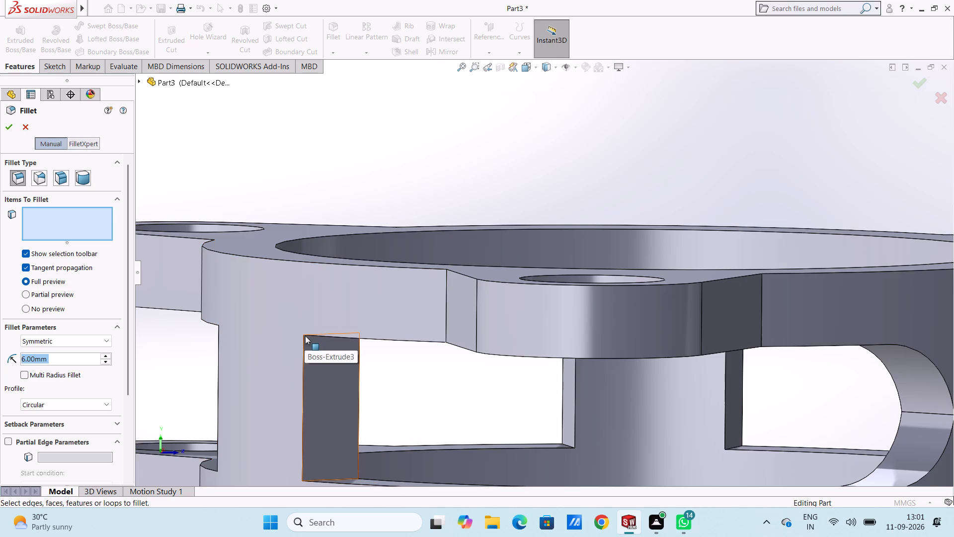
pyautogui.click(354, 478)
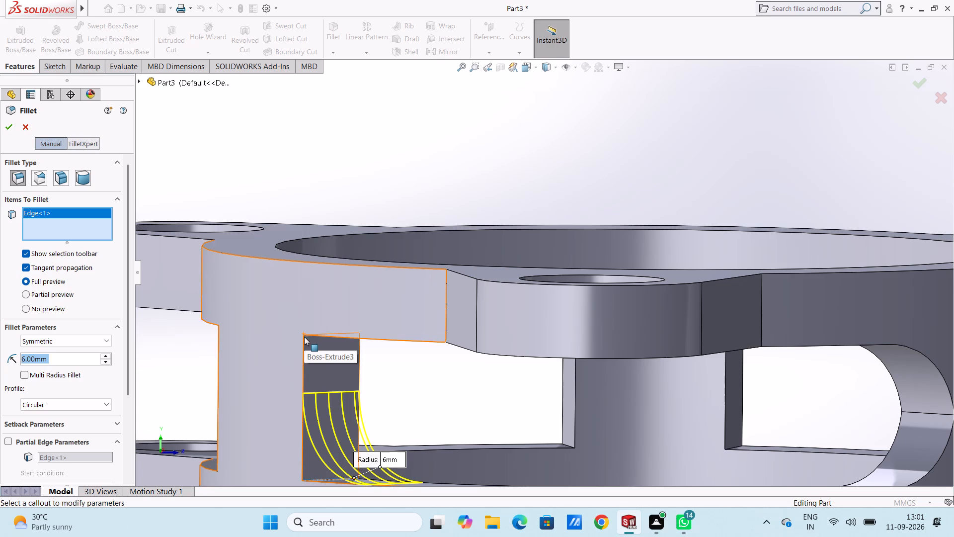
pyautogui.click(303, 336)
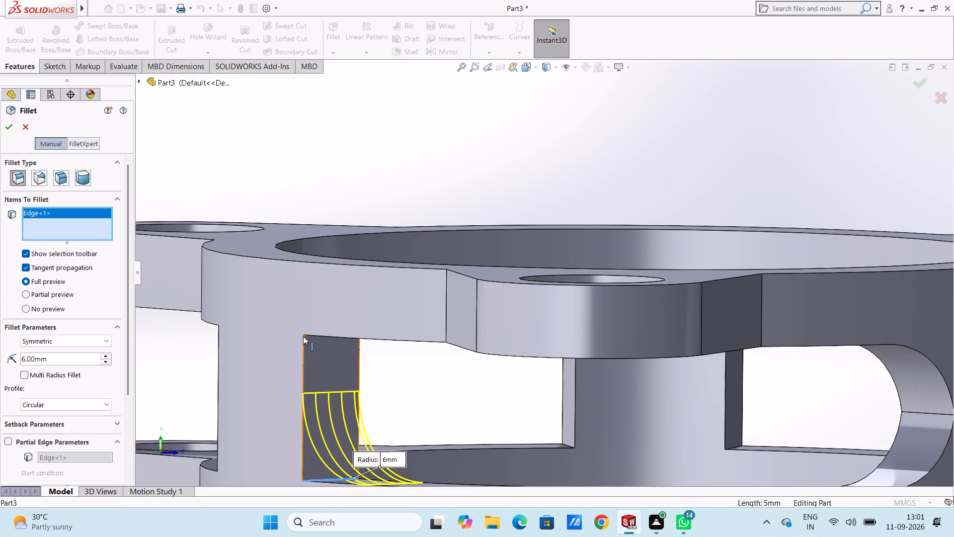
pyautogui.click(568, 445)
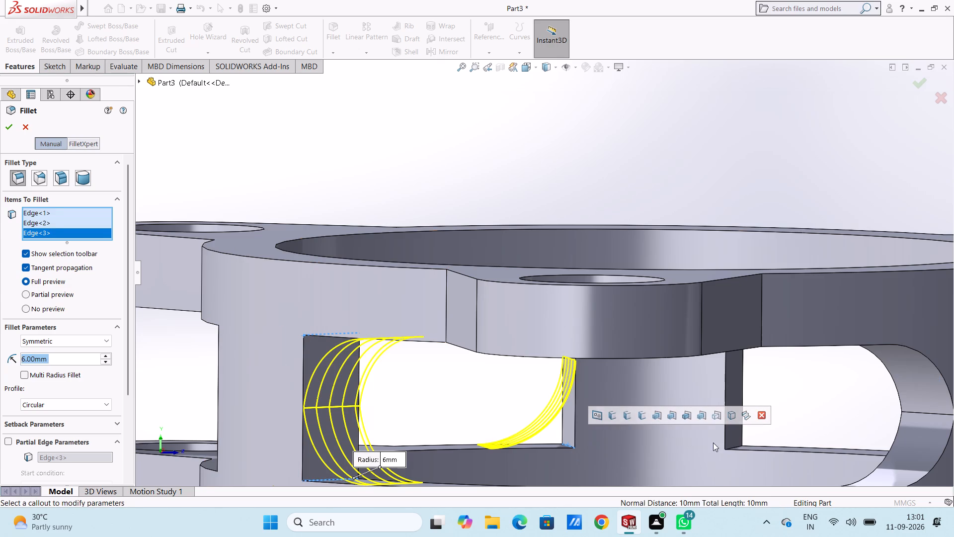
pyautogui.click(737, 446)
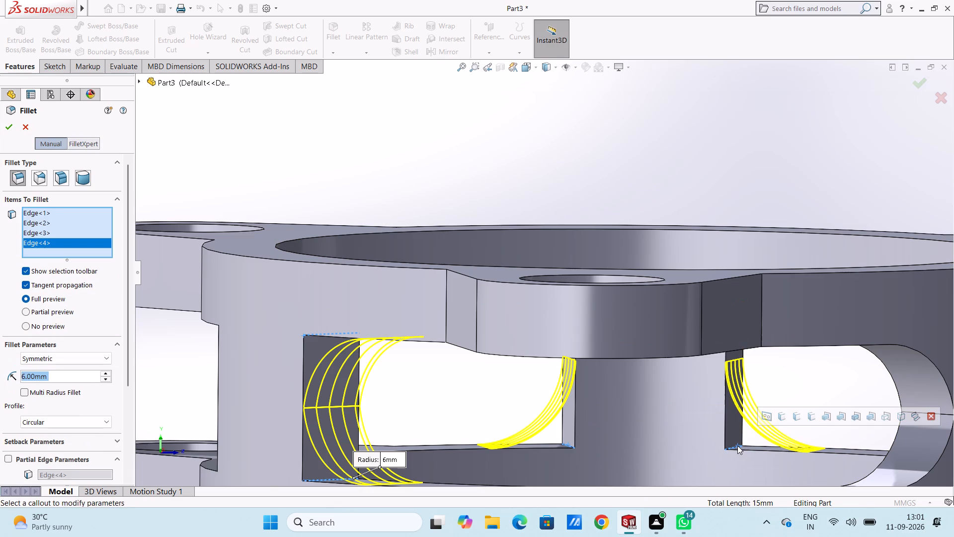
# Add the two edges where the +X post's side faces meet the upper ring, and complete the 6 mm fillet.
pyautogui.rightClick(815, 386)
pyautogui.click(834, 314)
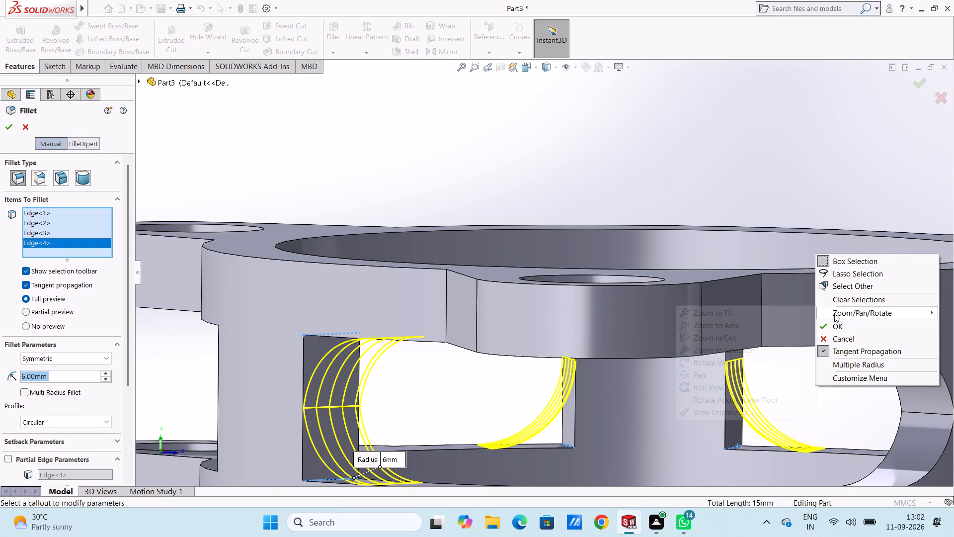
pyautogui.click(767, 369)
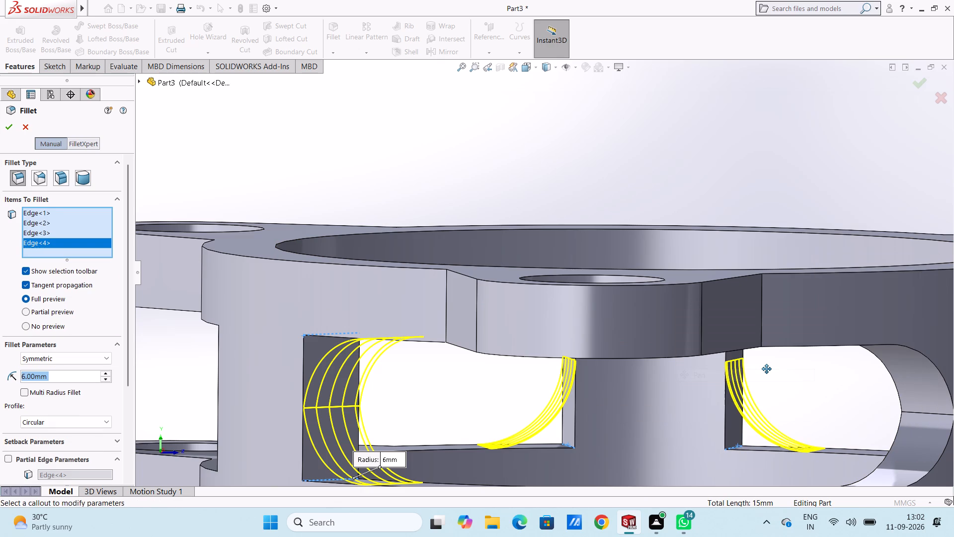
pyautogui.rightClick(767, 369)
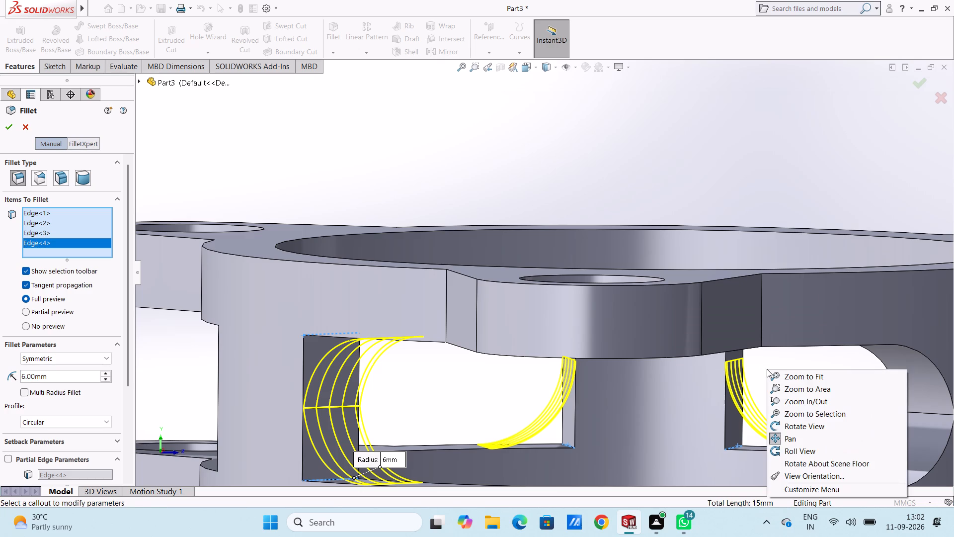
pyautogui.click(797, 427)
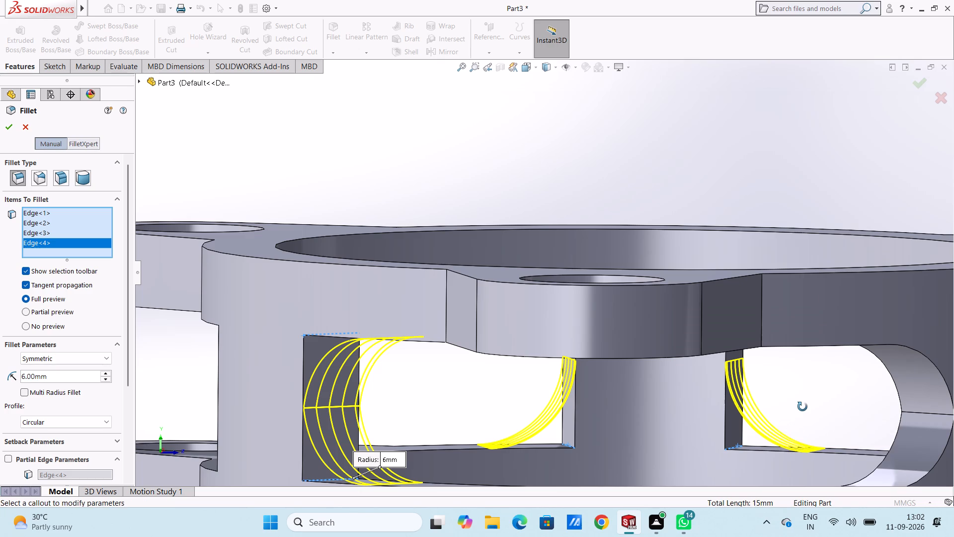
pyautogui.moveTo(802, 407); pyautogui.dragTo(797, 387)
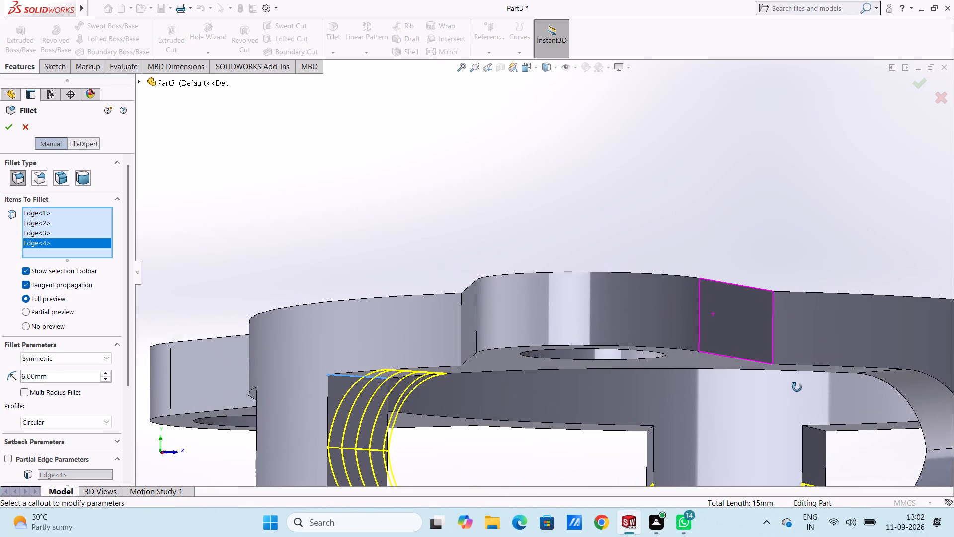
pyautogui.moveTo(797, 387); pyautogui.dragTo(797, 389)
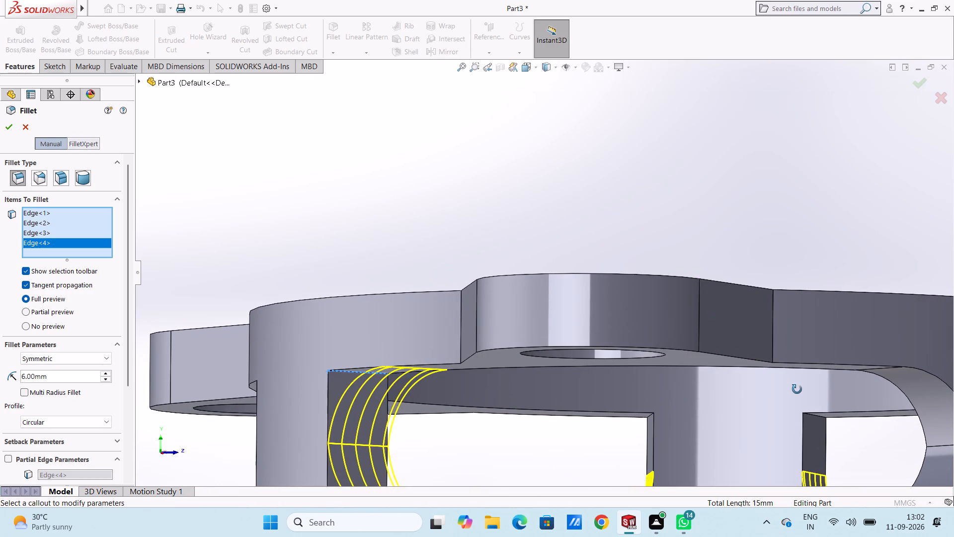
pyautogui.press('Escape')
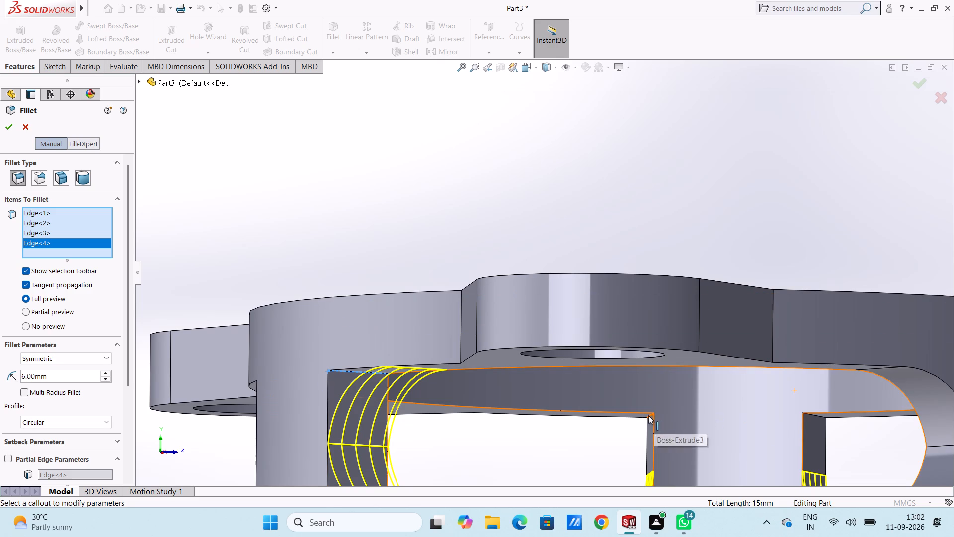
pyautogui.click(650, 417)
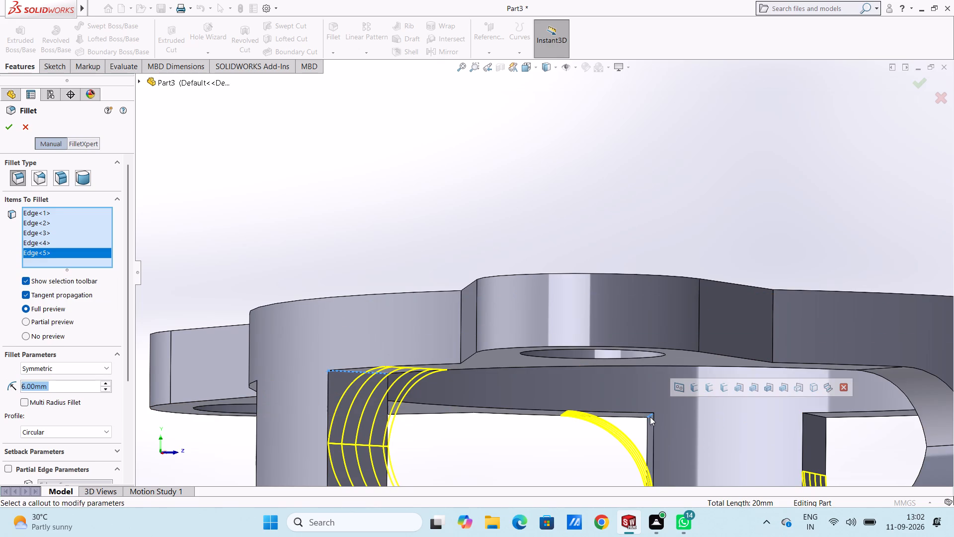
pyautogui.click(817, 416)
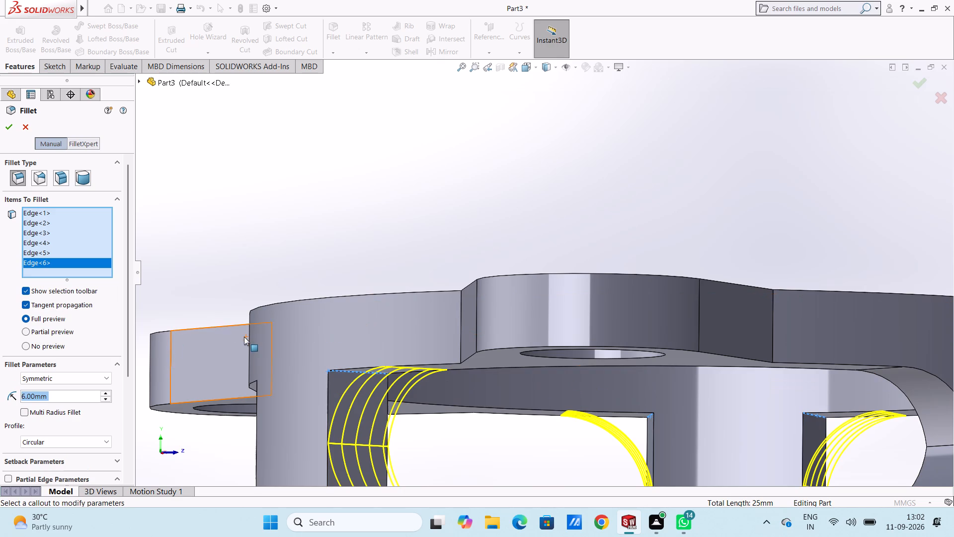
pyautogui.click(7, 127)
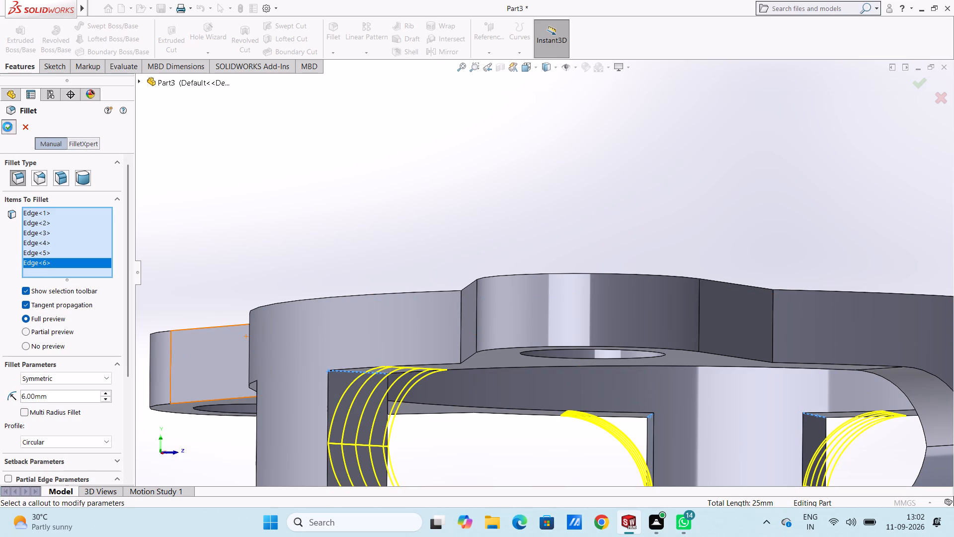
pyautogui.click(318, 244)
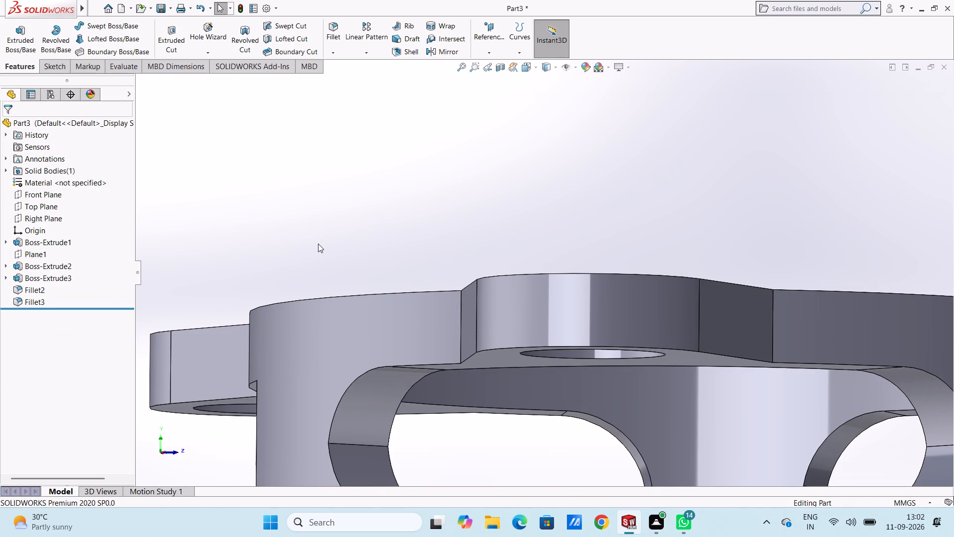
pyautogui.hotkey('ctrl', '5')
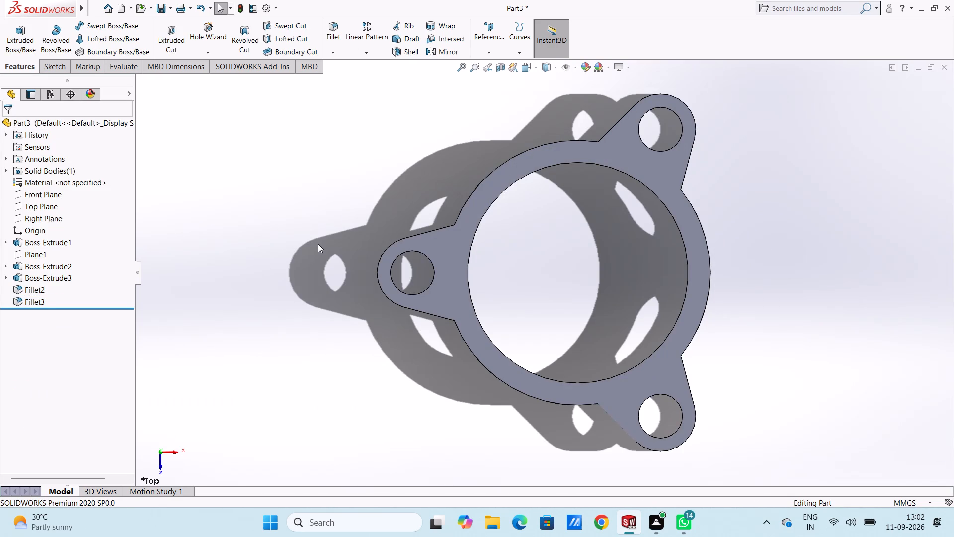
# Fillet the two edges where the +X-facing side of the -X/-Z post meets the upper and lower rings with a 6 mm radius.
pyautogui.hotkey('ctrl', '7')
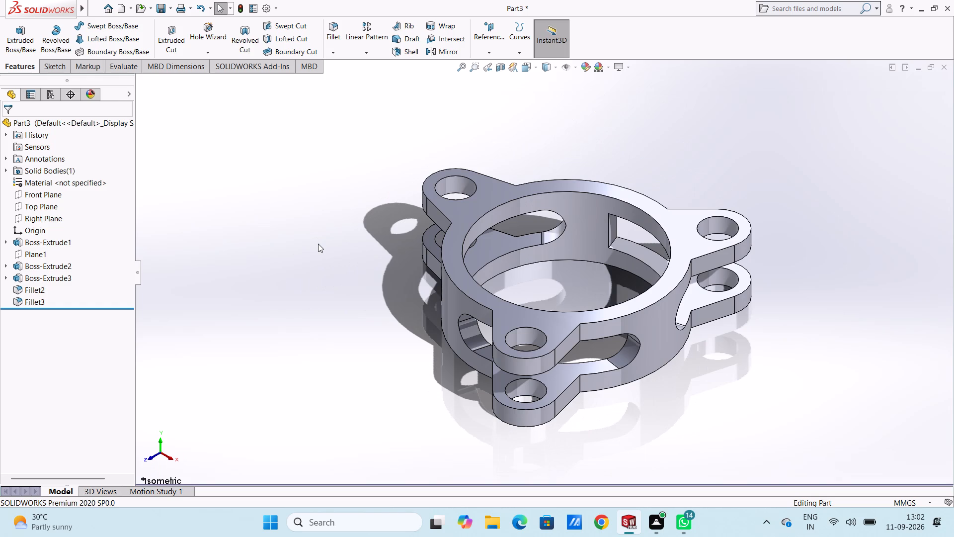
pyautogui.rightClick(318, 244)
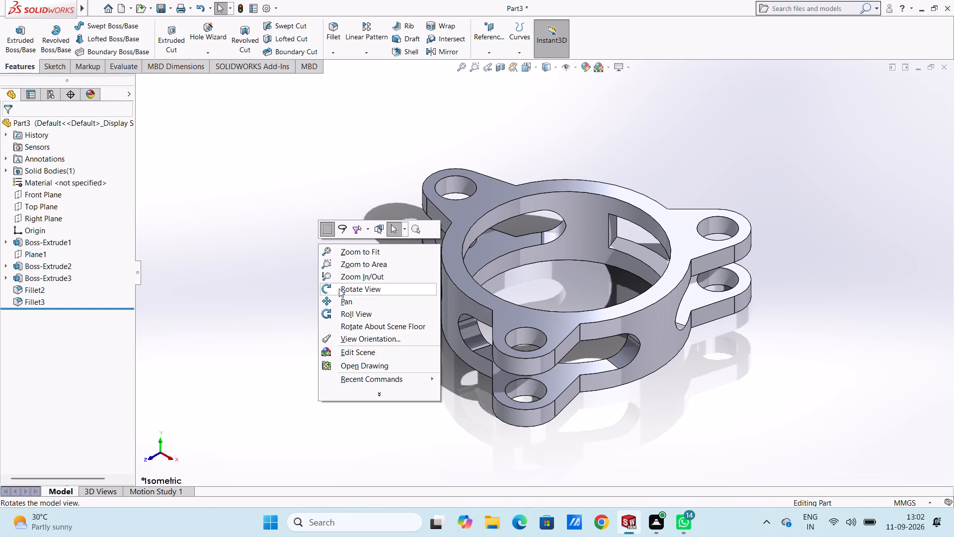
pyautogui.click(339, 288)
pyautogui.moveTo(277, 299); pyautogui.dragTo(409, 317)
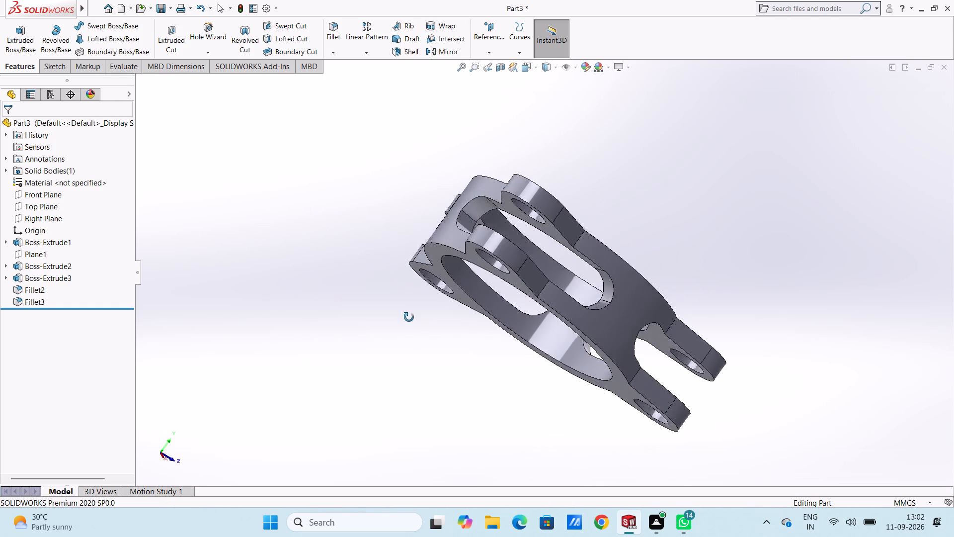
pyautogui.moveTo(409, 317); pyautogui.dragTo(523, 372)
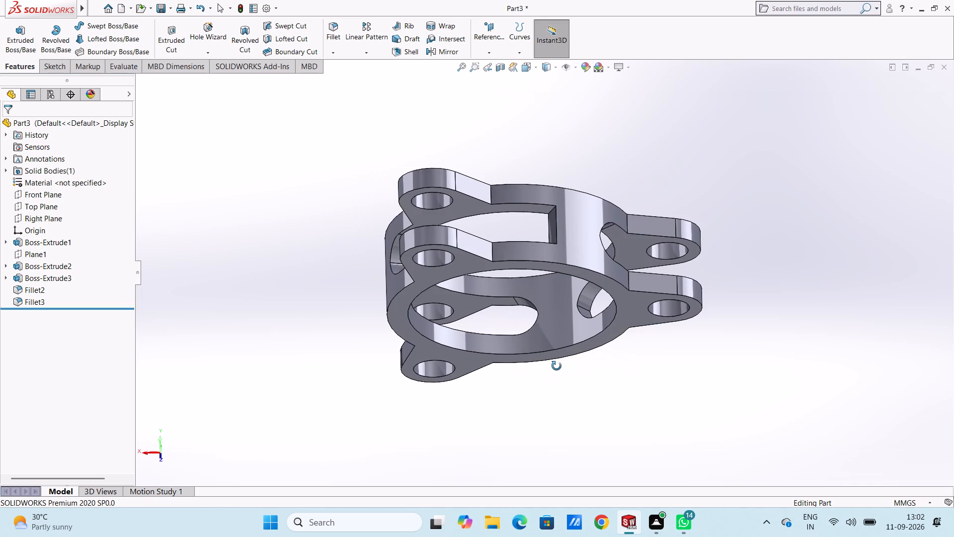
pyautogui.moveTo(556, 366); pyautogui.dragTo(636, 413)
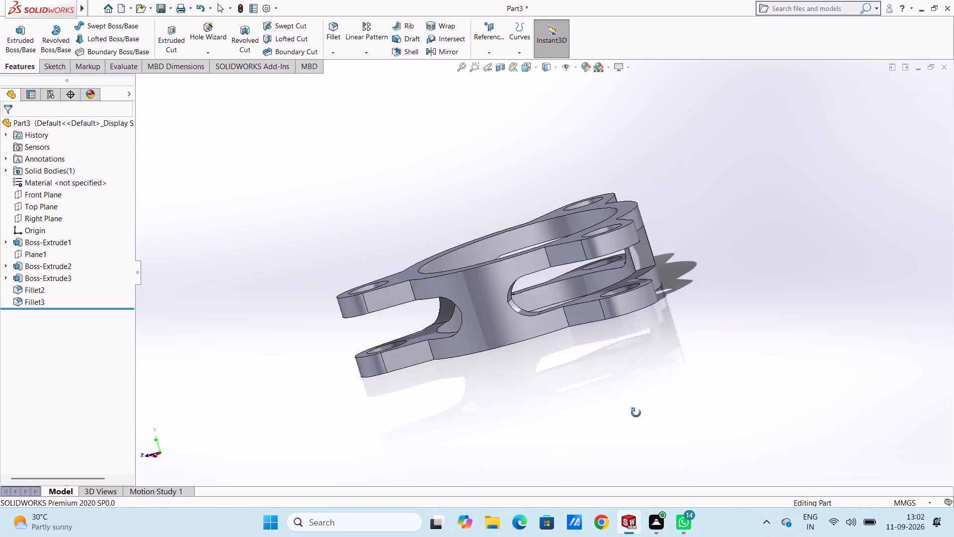
pyautogui.moveTo(636, 413); pyautogui.dragTo(614, 403)
pyautogui.moveTo(616, 418); pyautogui.dragTo(617, 425)
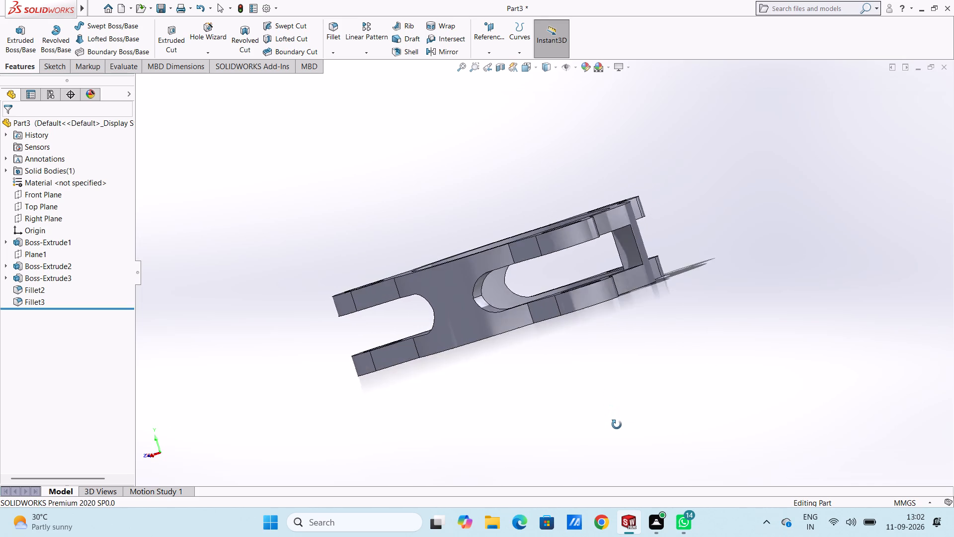
pyautogui.moveTo(617, 425); pyautogui.dragTo(618, 431)
pyautogui.keyDown('ctrl'); pyautogui.scroll(-4, 618, 431); pyautogui.keyUp('ctrl')
pyautogui.keyDown('ctrl'); pyautogui.scroll(2, 618, 431); pyautogui.keyUp('ctrl')
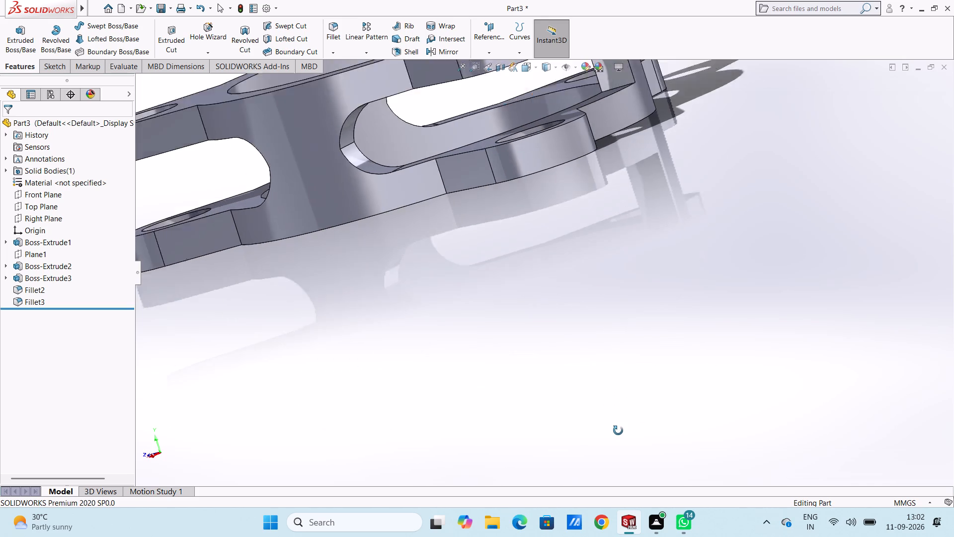
pyautogui.keyDown('ctrl'); pyautogui.scroll(4, 618, 431); pyautogui.keyUp('ctrl')
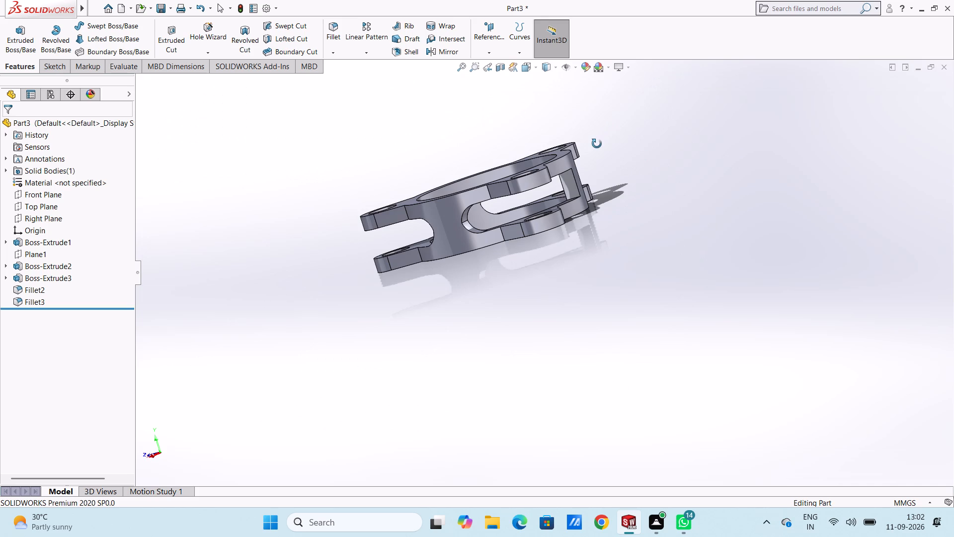
pyautogui.keyDown('ctrl'); pyautogui.scroll(-6, 597, 144); pyautogui.keyUp('ctrl')
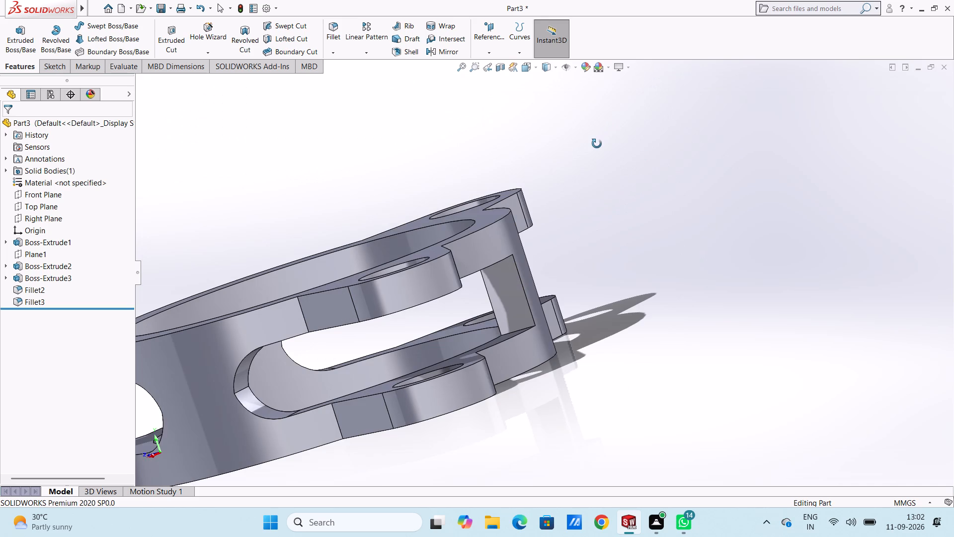
pyautogui.press('Escape')
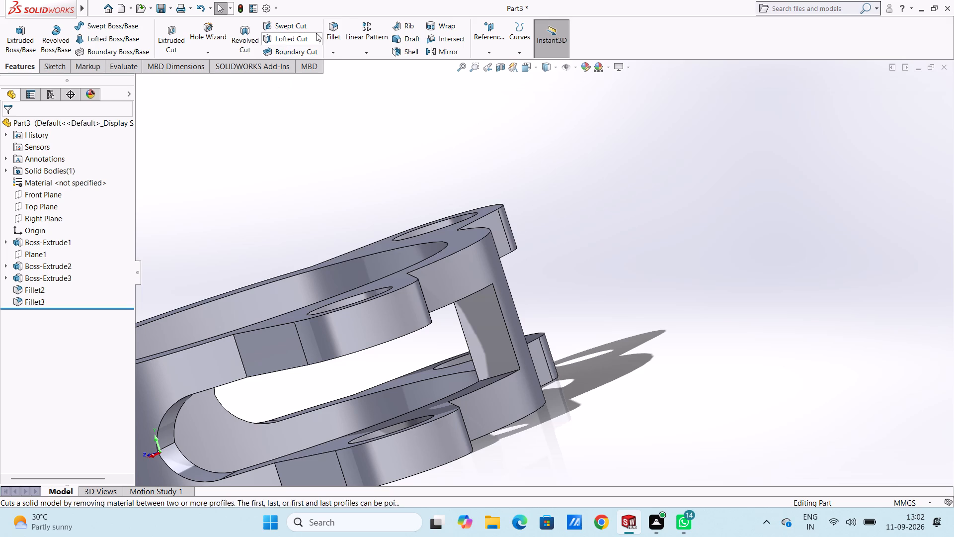
pyautogui.click(340, 29)
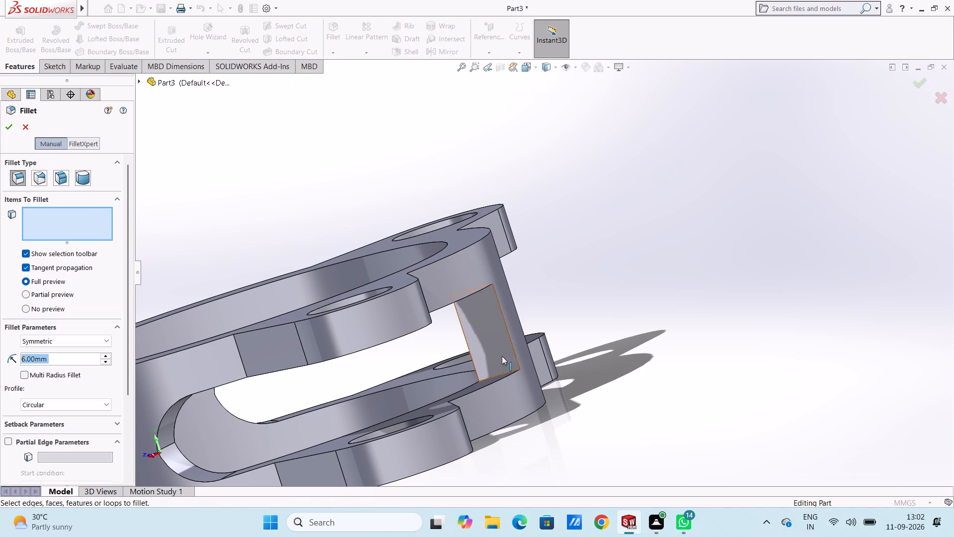
pyautogui.click(508, 373)
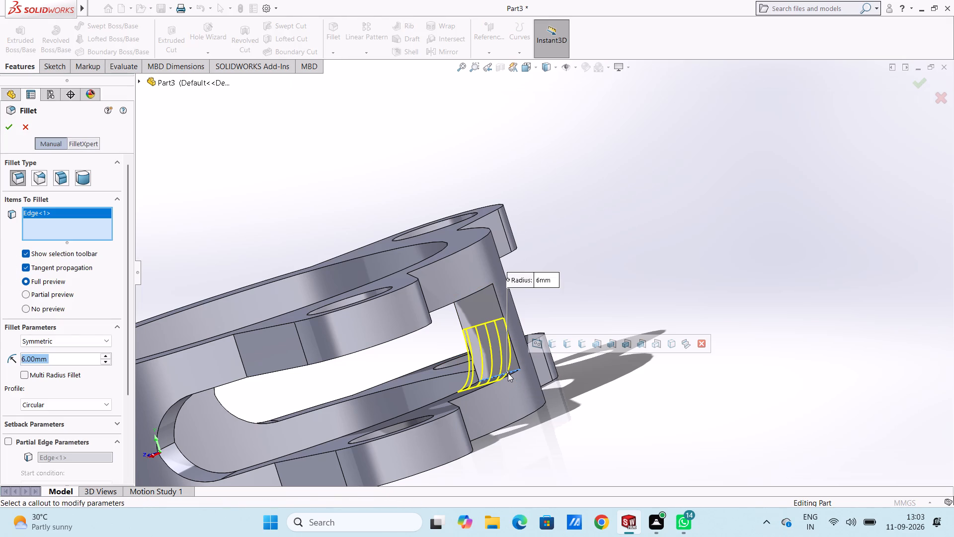
pyautogui.rightClick(724, 321)
pyautogui.click(762, 382)
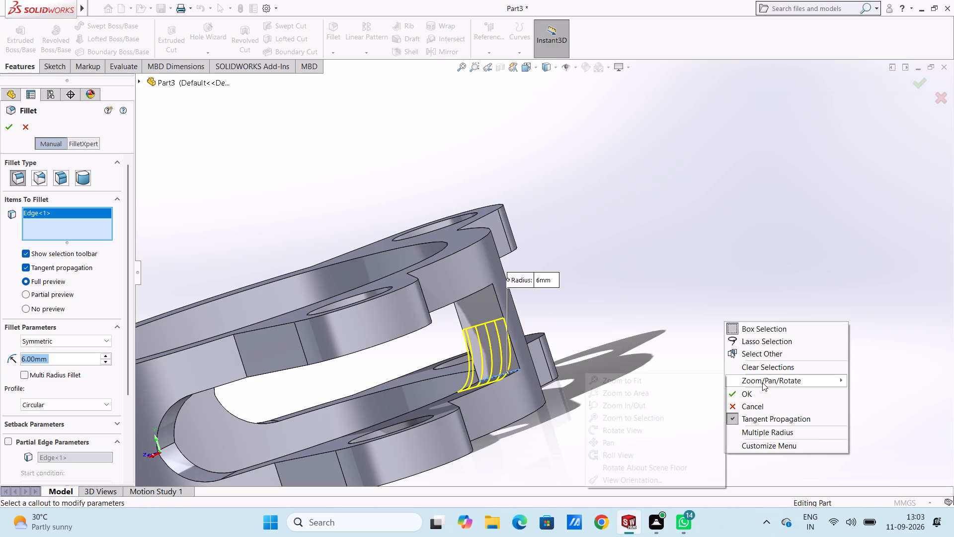
pyautogui.click(651, 432)
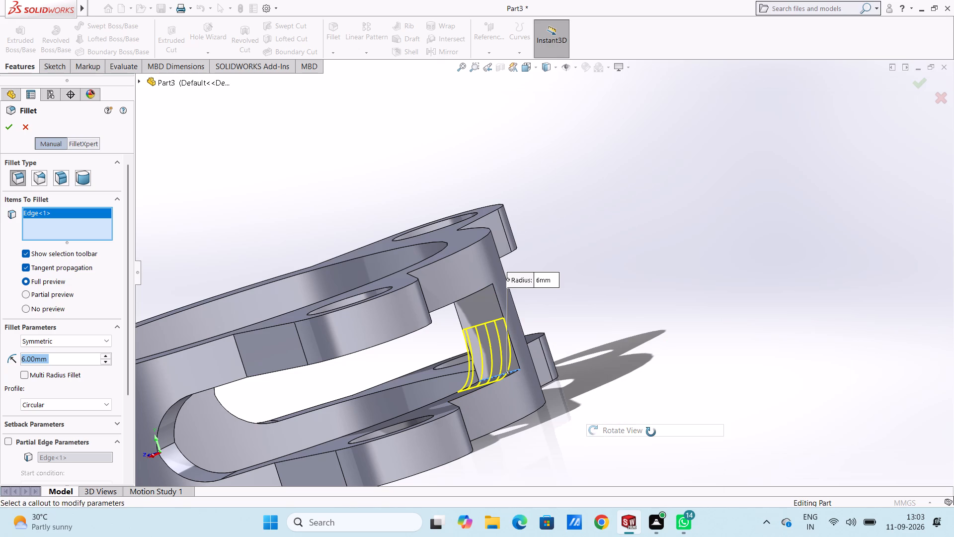
pyautogui.moveTo(651, 432); pyautogui.dragTo(648, 404)
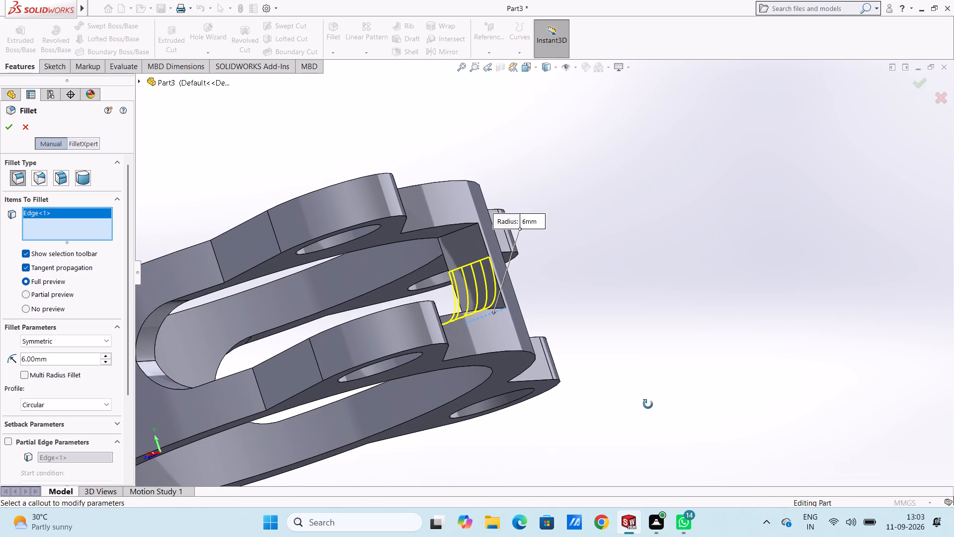
pyautogui.press('Escape')
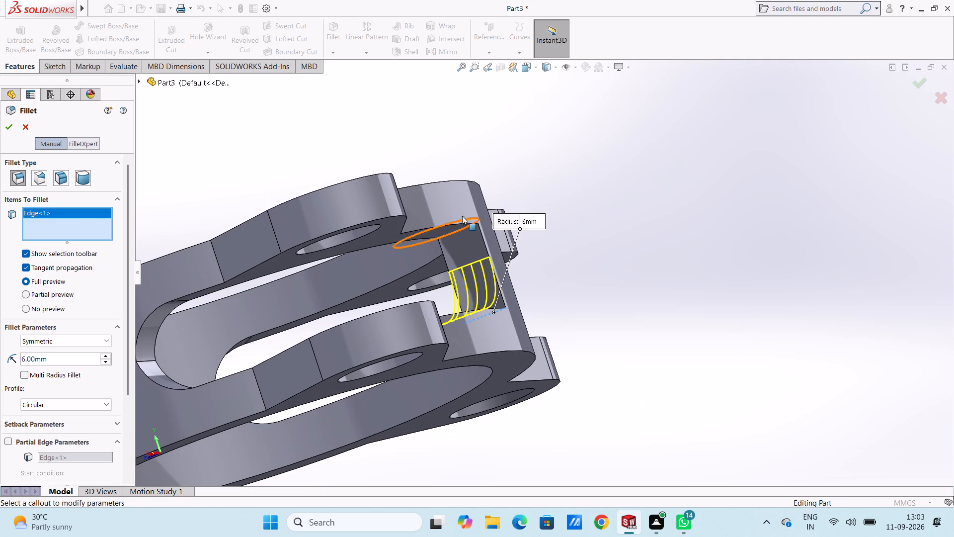
pyautogui.click(465, 227)
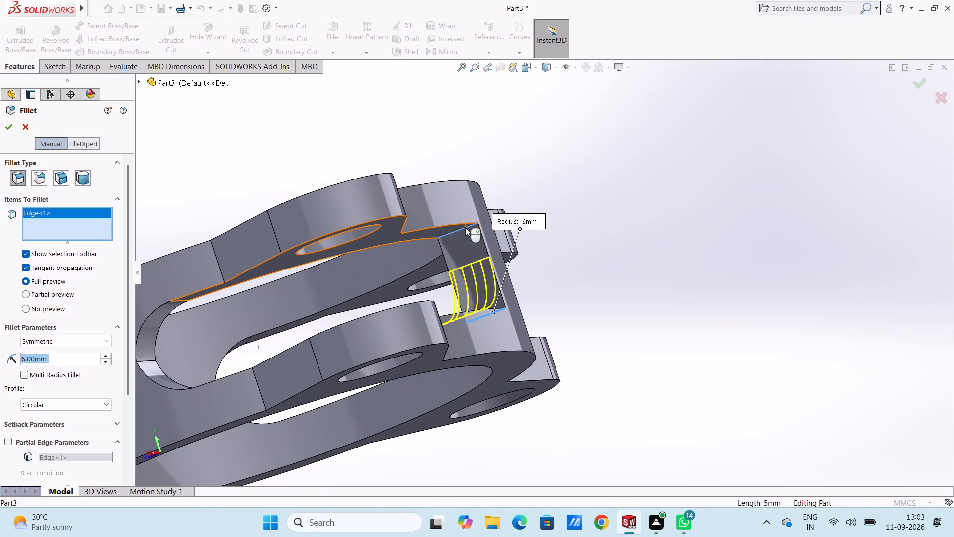
pyautogui.click(3, 128)
pyautogui.click(195, 109)
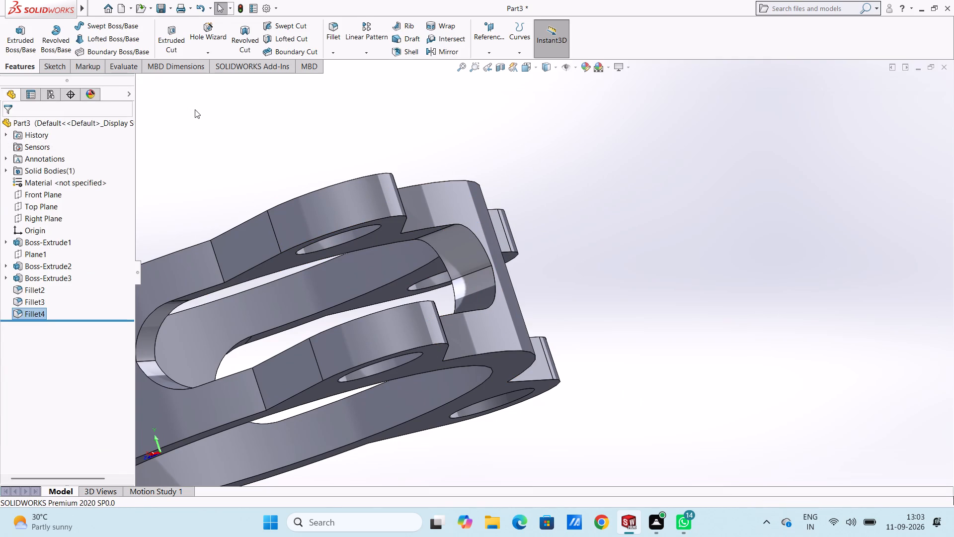
# Examine the filleted openings between the rings from all around the part.
pyautogui.hotkey('ctrl', '5')
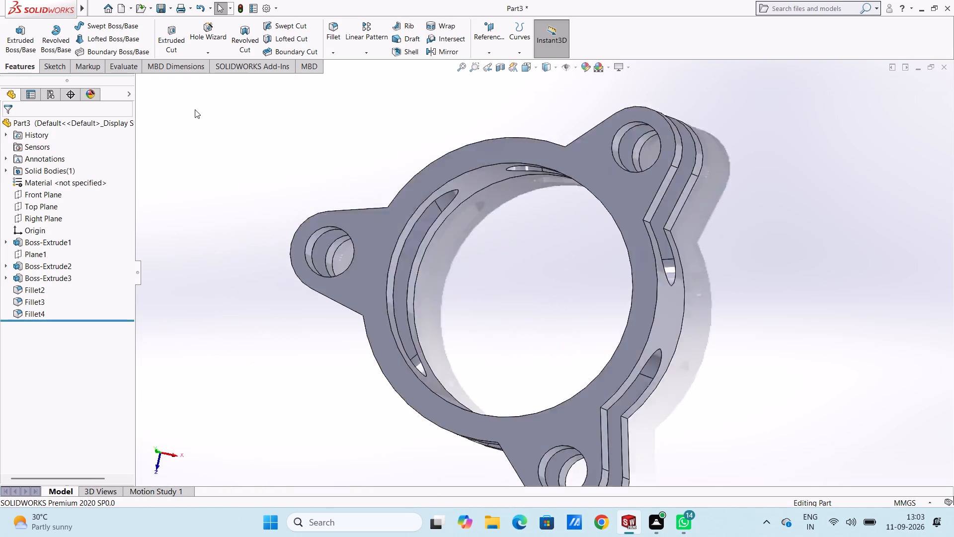
pyautogui.hotkey('ctrl', '7')
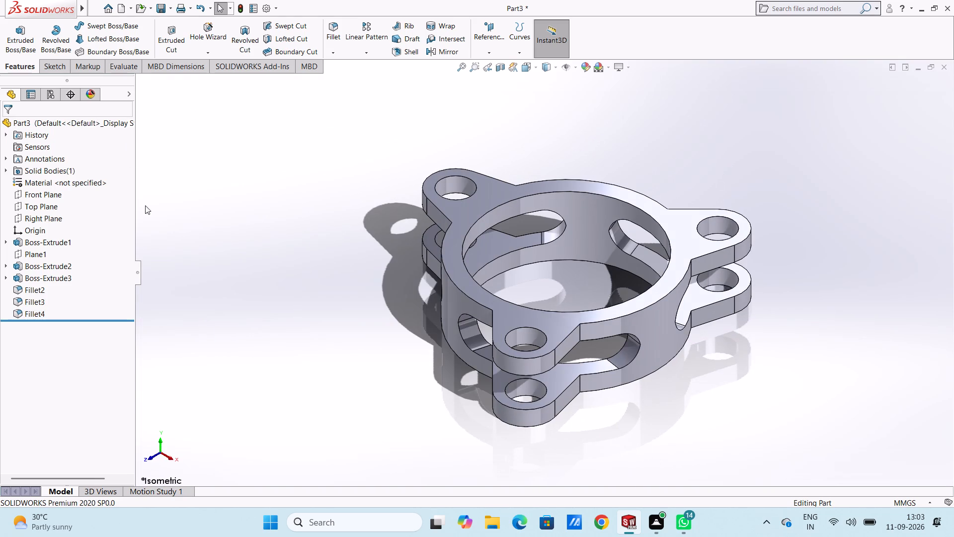
pyautogui.rightClick(267, 282)
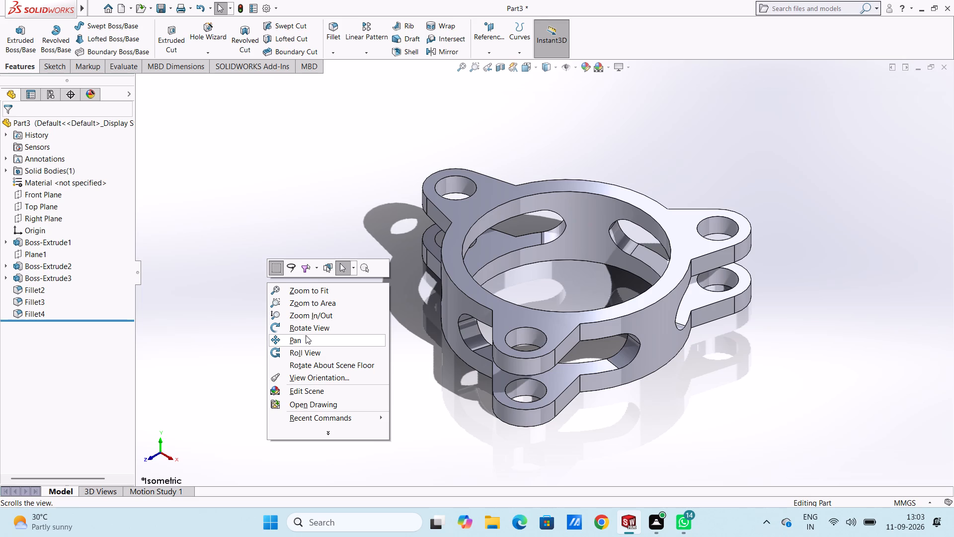
pyautogui.click(304, 331)
pyautogui.moveTo(304, 331); pyautogui.dragTo(353, 311, button='right')
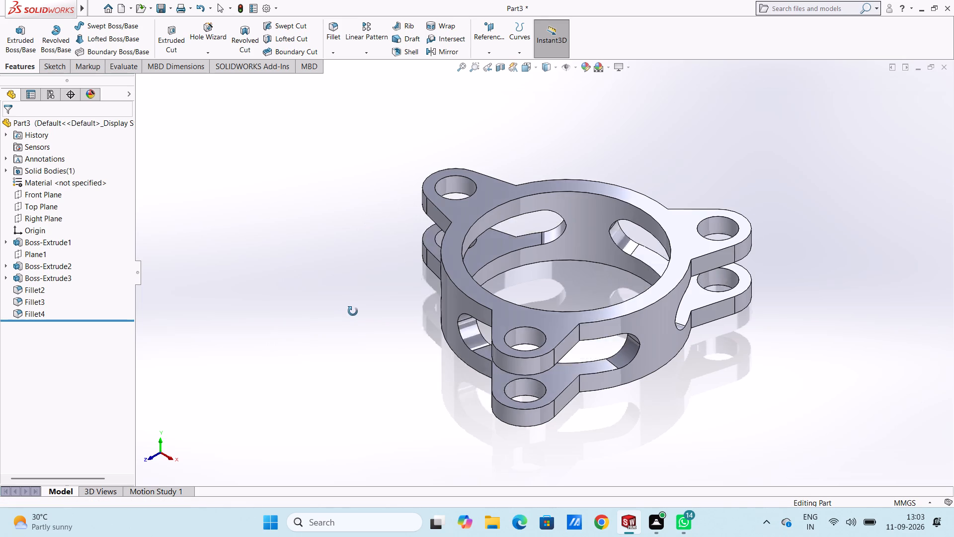
pyautogui.moveTo(353, 311); pyautogui.dragTo(352, 314, button='right')
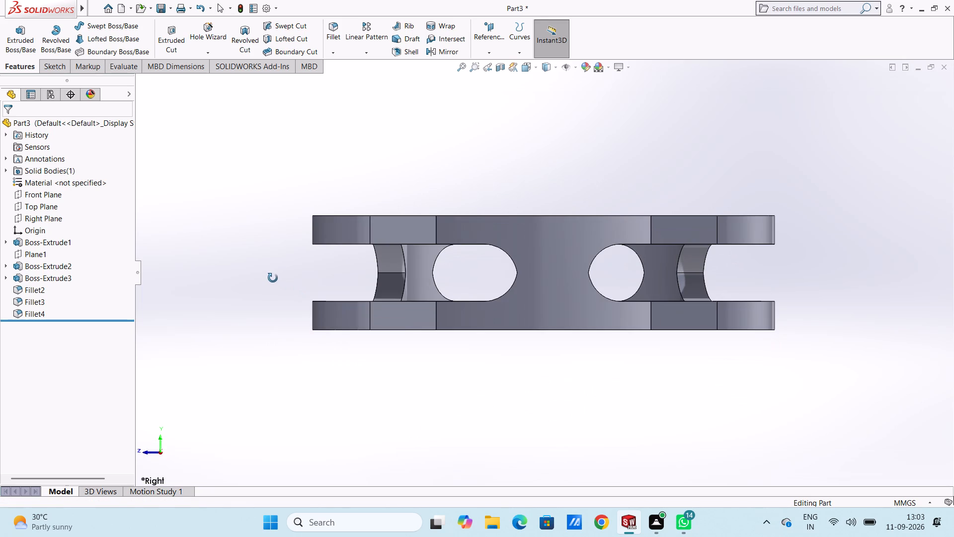
pyautogui.moveTo(273, 278); pyautogui.dragTo(497, 338)
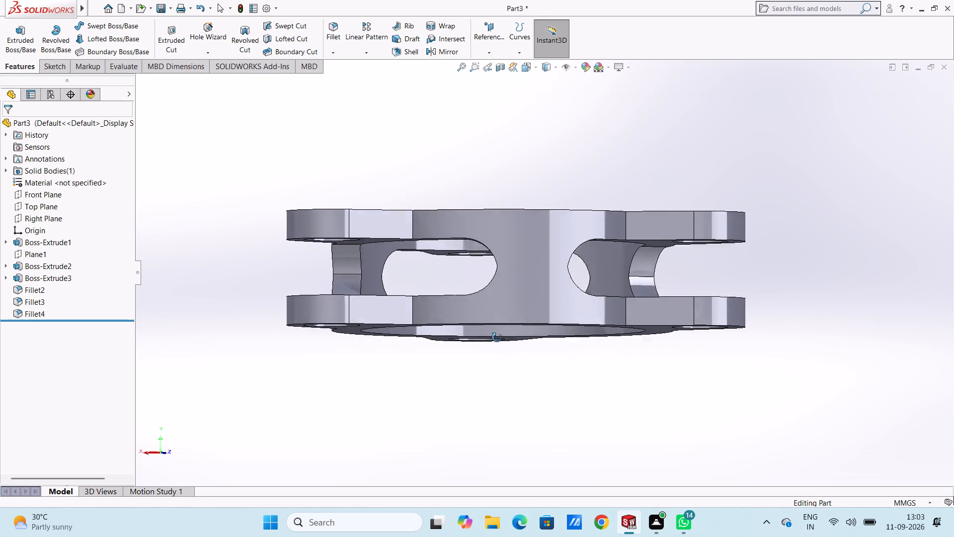
pyautogui.moveTo(497, 338); pyautogui.dragTo(301, 379)
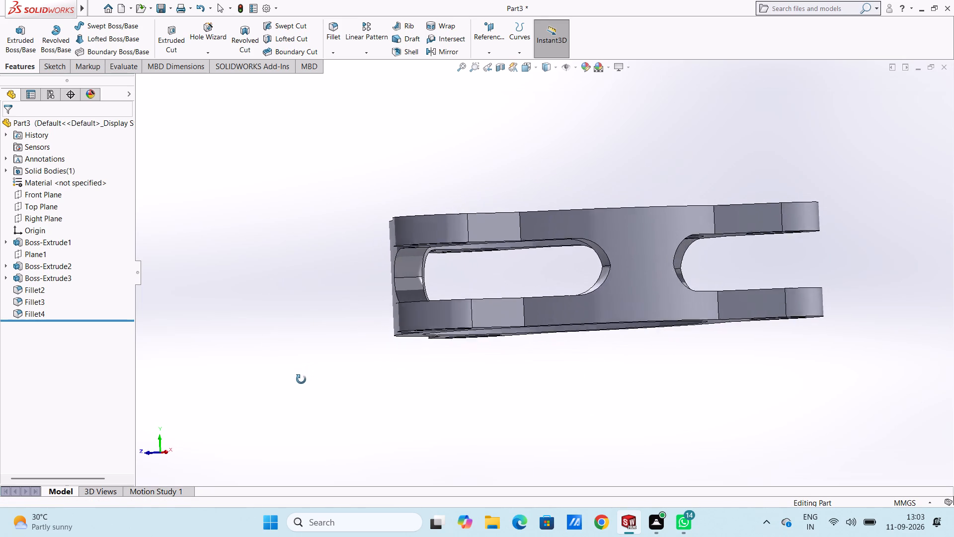
pyautogui.moveTo(301, 379); pyautogui.dragTo(282, 390)
pyautogui.press('Escape')
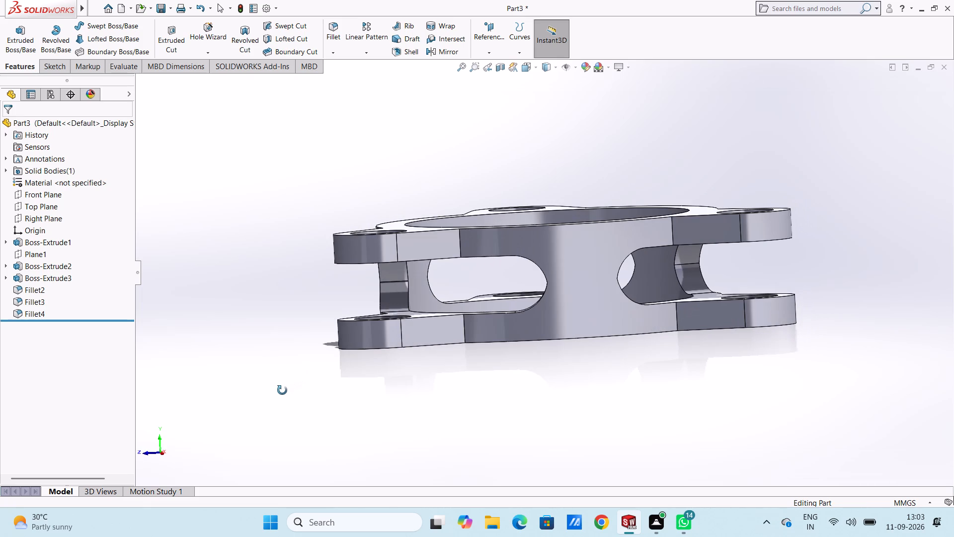
pyautogui.hotkey('ctrl', '7')
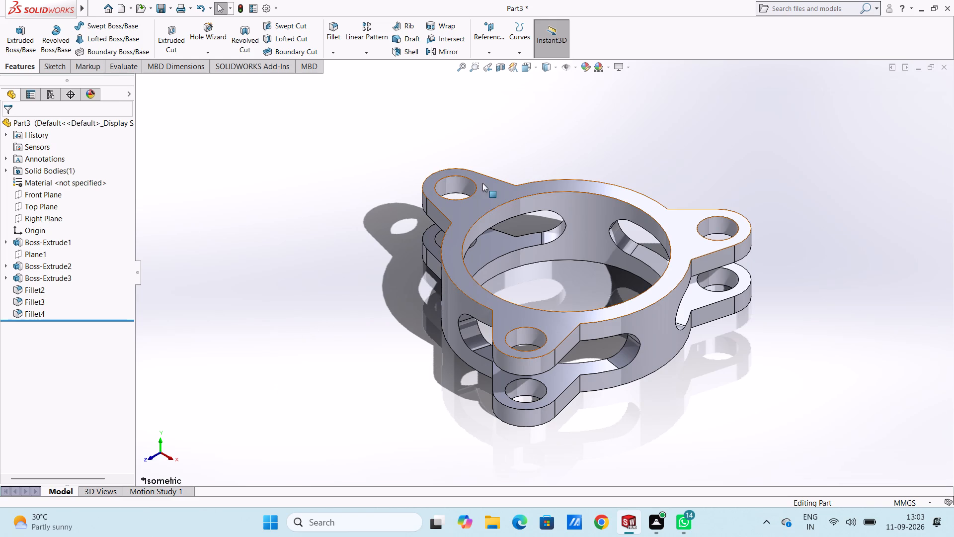
# Change the whole part's appearance to a pale green colour with a red component of 175.
pyautogui.click(482, 202)
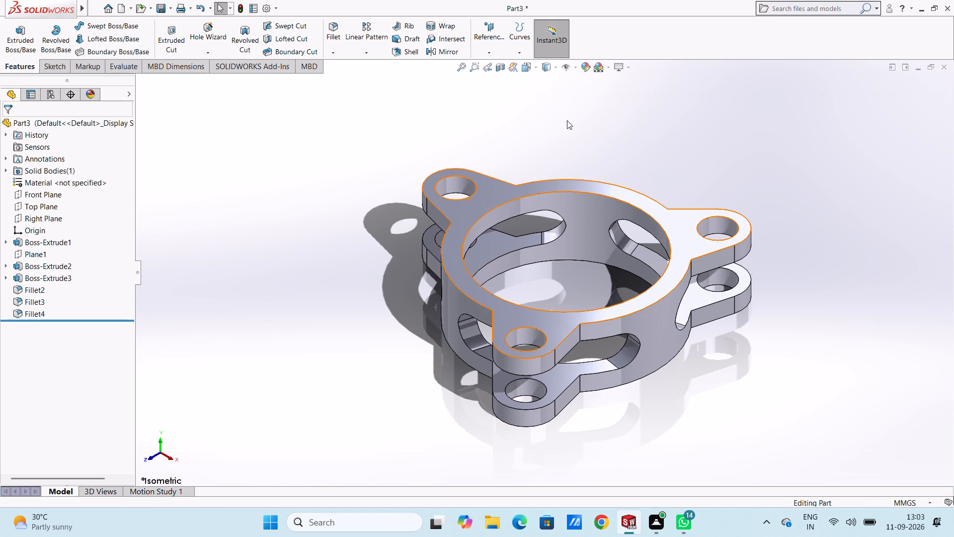
pyautogui.click(620, 131)
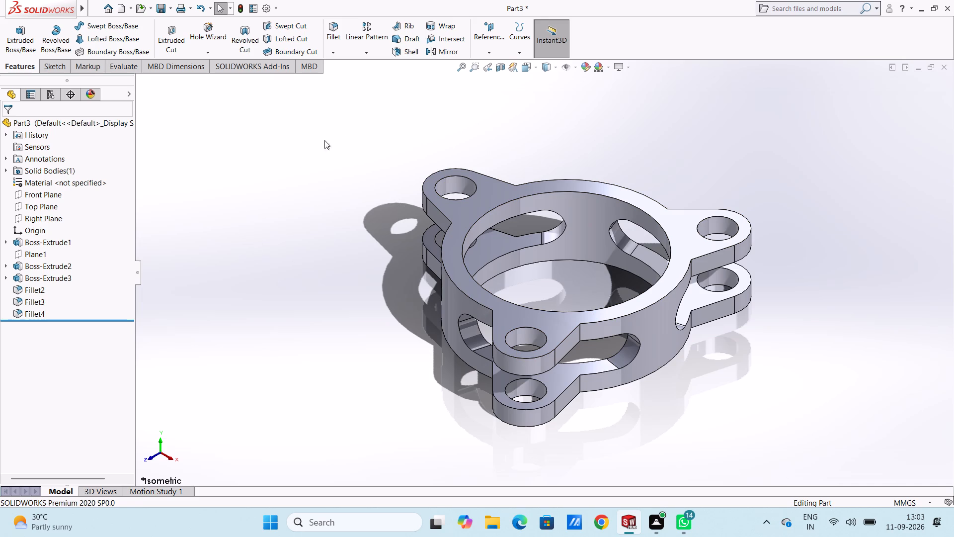
pyautogui.click(583, 72)
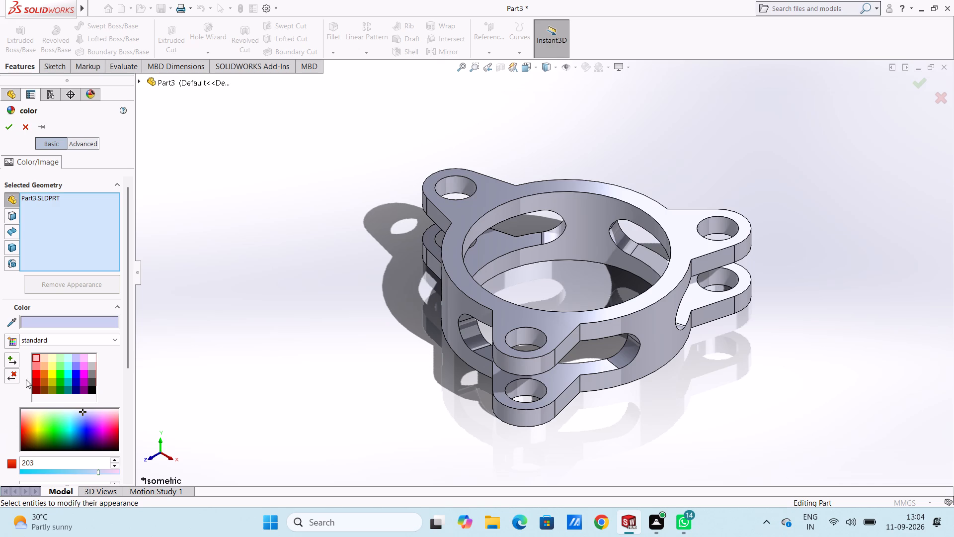
pyautogui.click(55, 359)
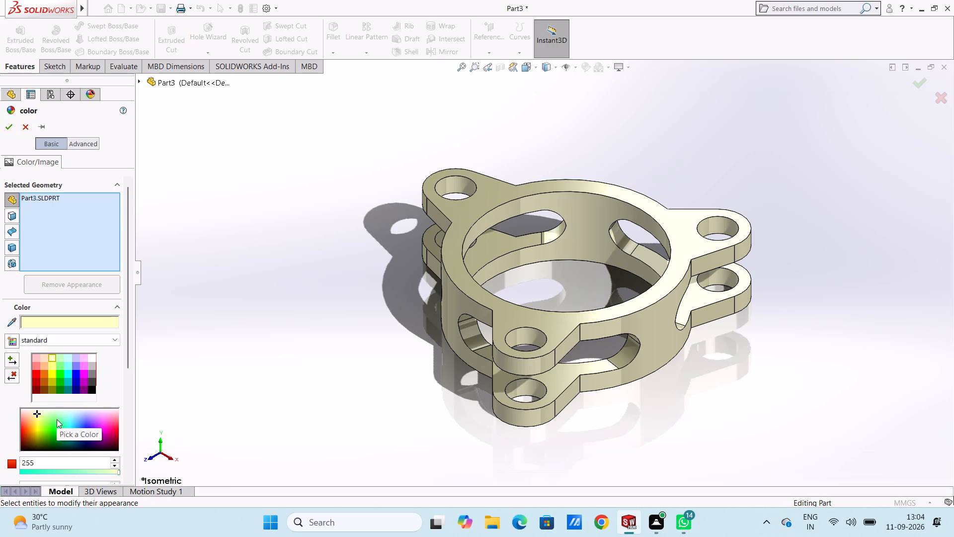
pyautogui.click(43, 433)
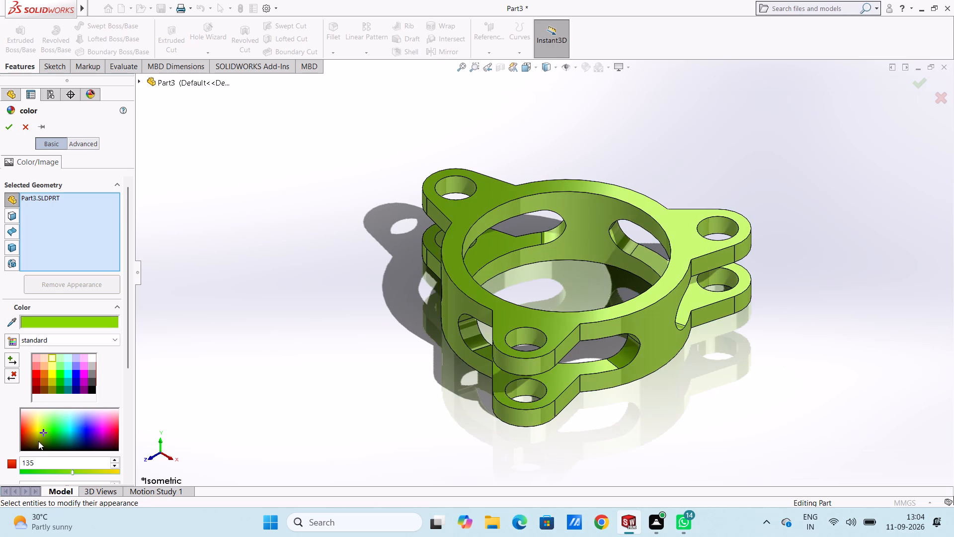
pyautogui.click(41, 439)
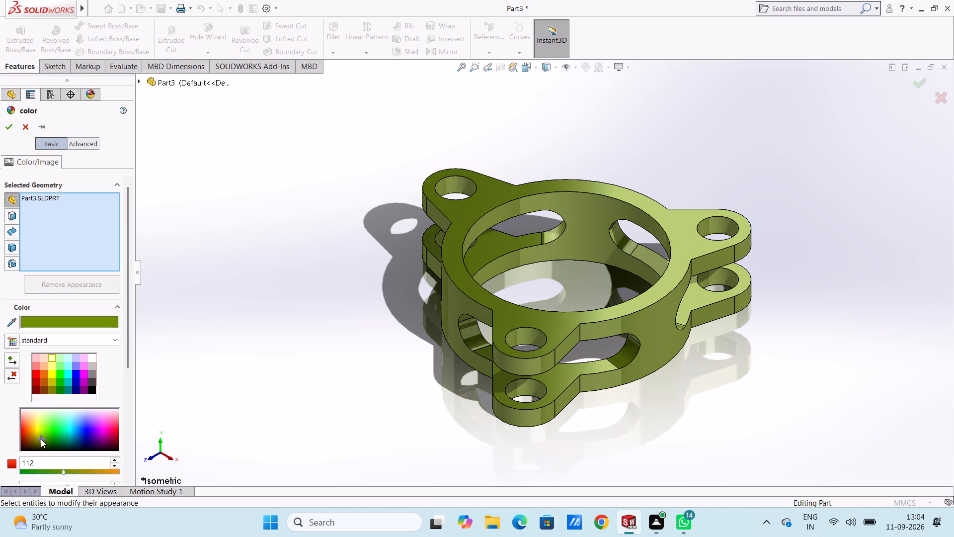
pyautogui.click(43, 424)
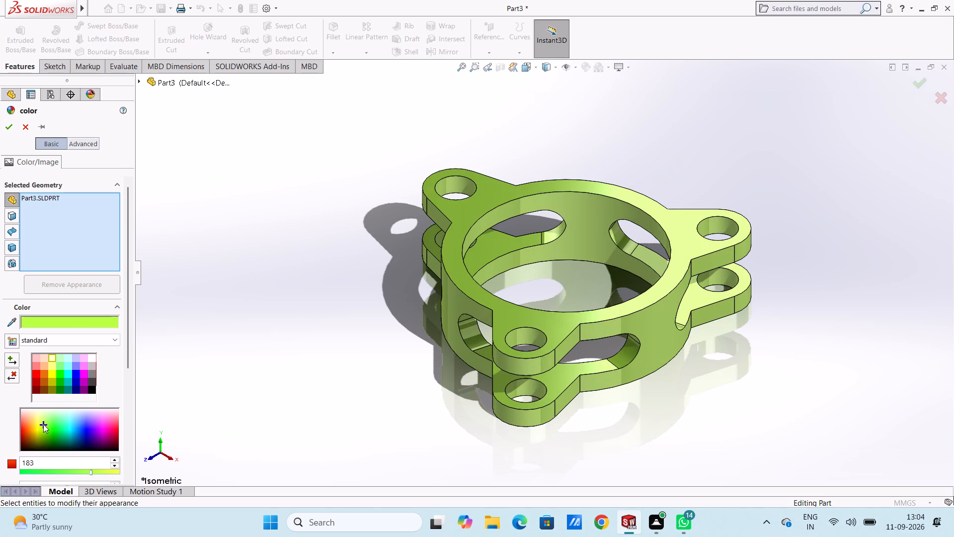
pyautogui.click(45, 418)
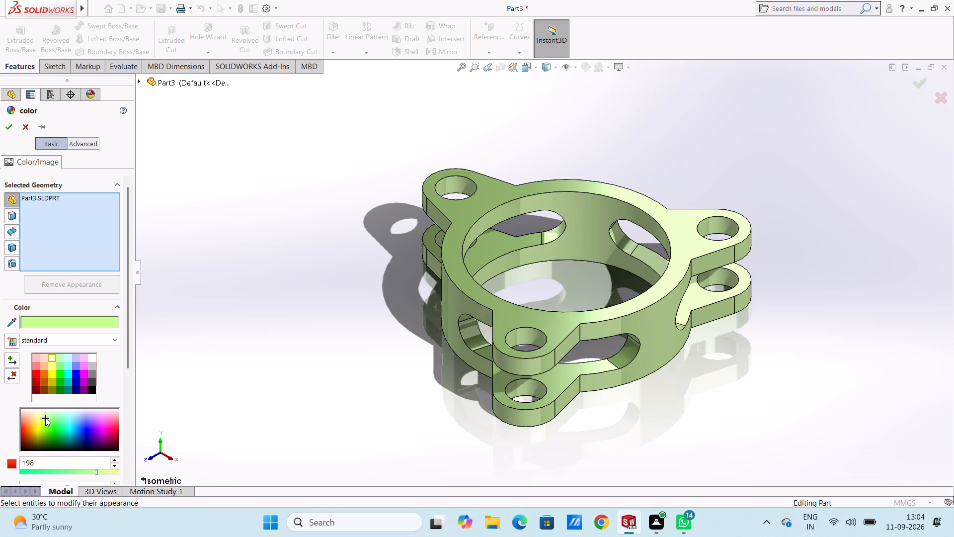
pyautogui.click(53, 415)
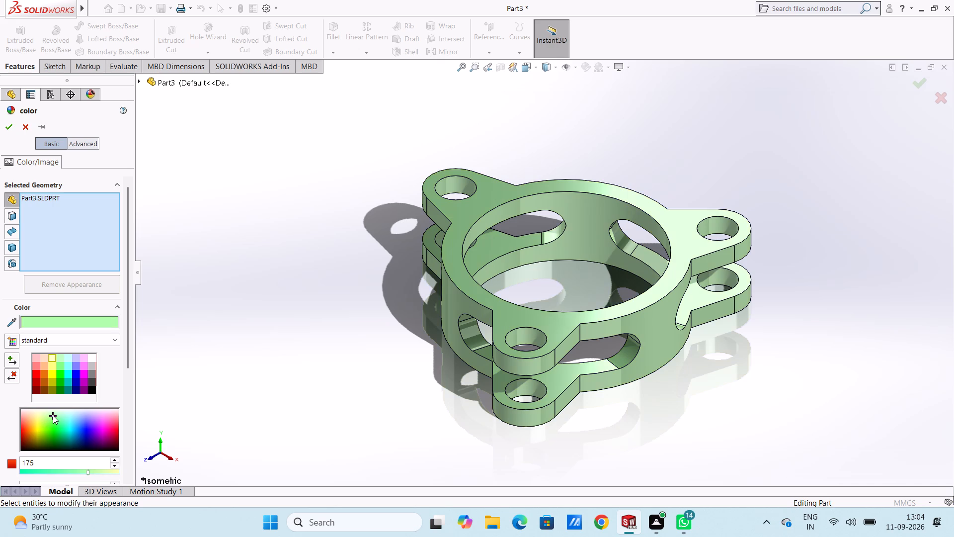
pyautogui.click(9, 124)
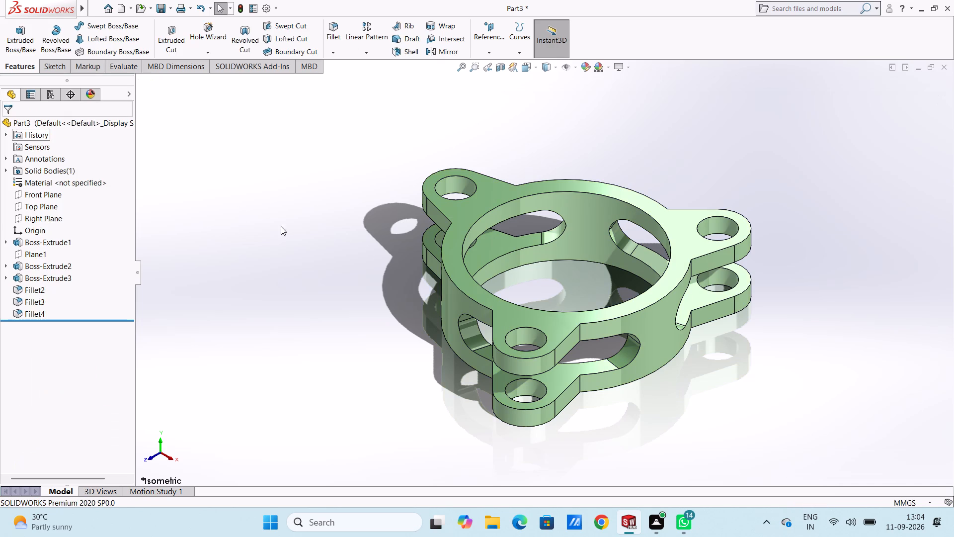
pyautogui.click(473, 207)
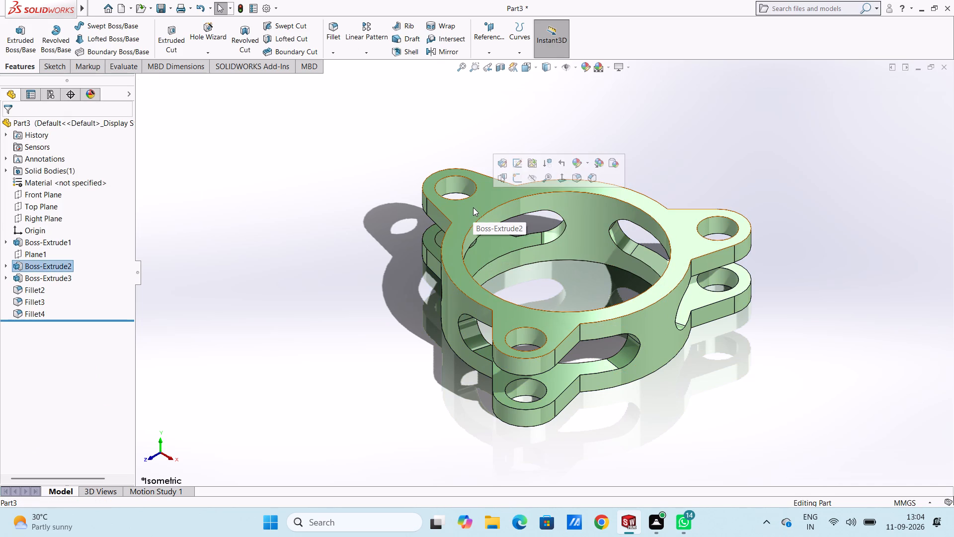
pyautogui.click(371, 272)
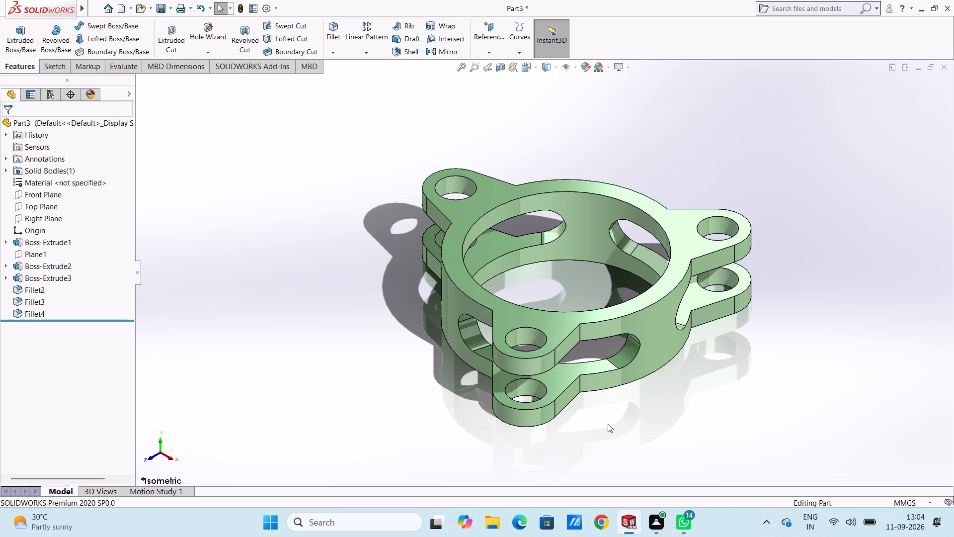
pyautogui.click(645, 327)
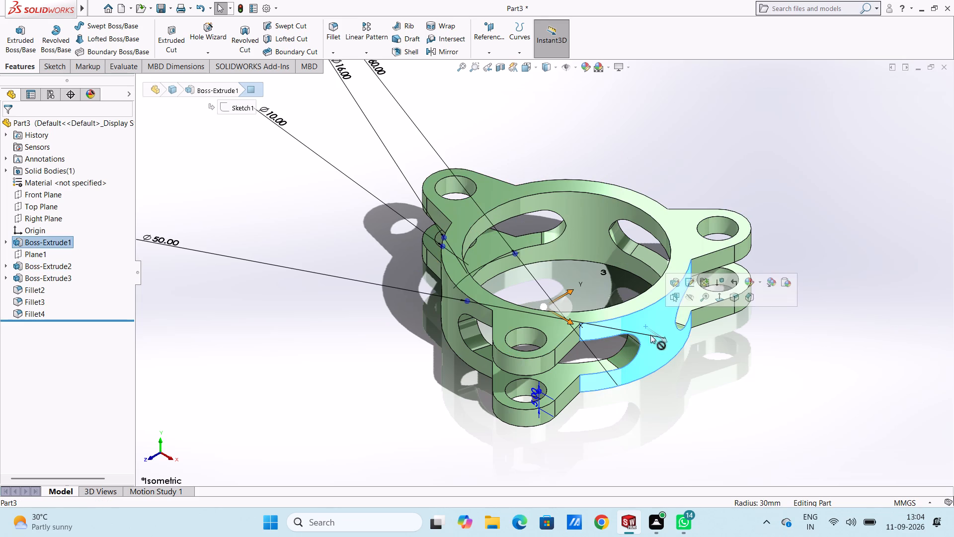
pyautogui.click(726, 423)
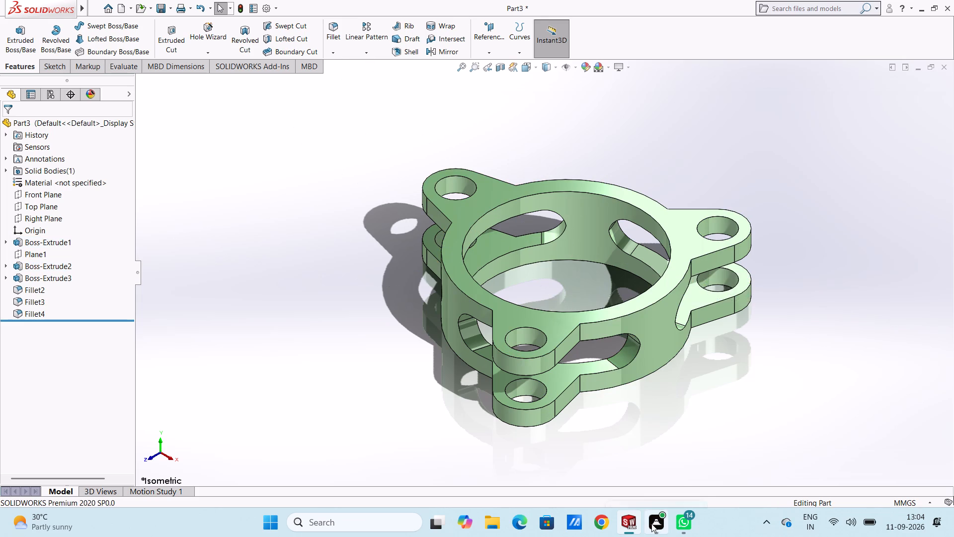
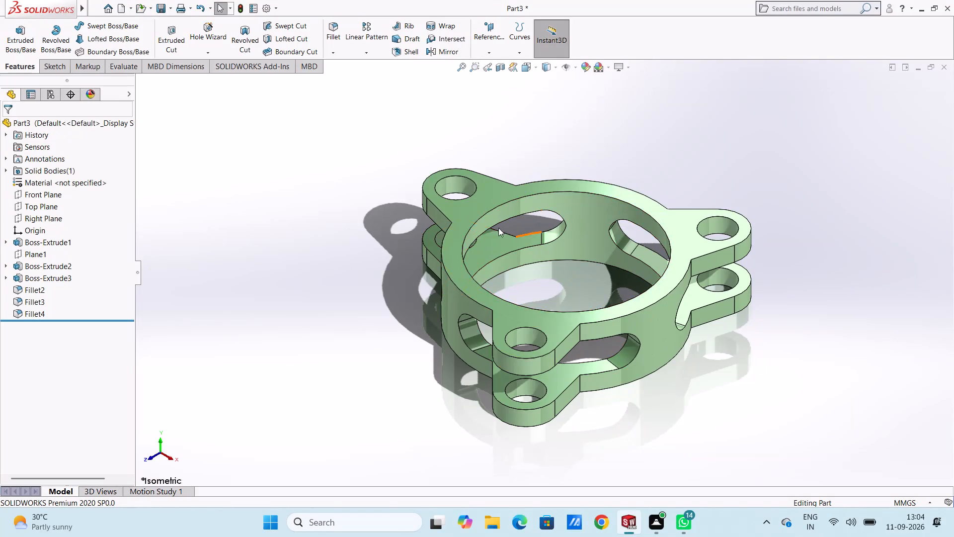
# Examine the upper ring's top face, the inner bore, a lug's side face and the outer wall, with their feature dimensions.
pyautogui.click(475, 207)
pyautogui.click(316, 196)
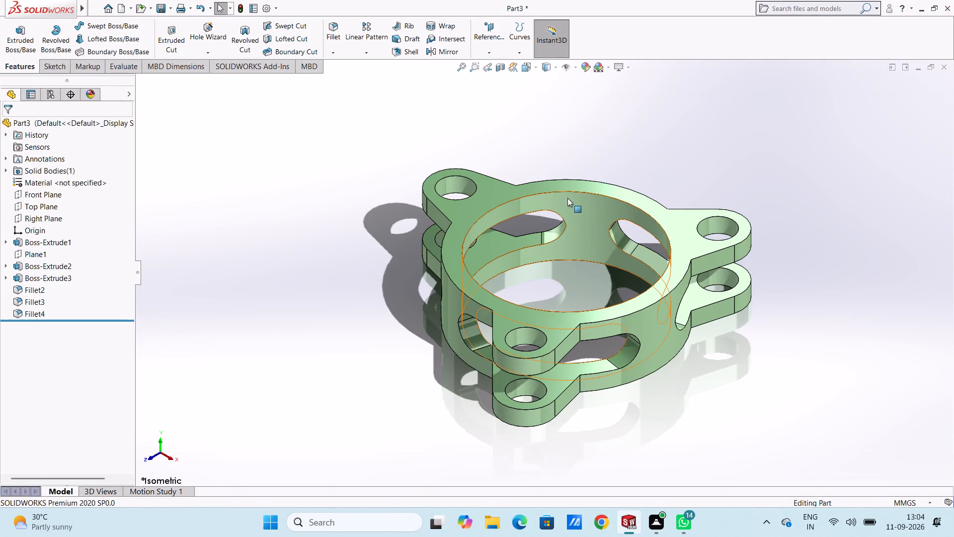
pyautogui.click(591, 210)
pyautogui.click(577, 134)
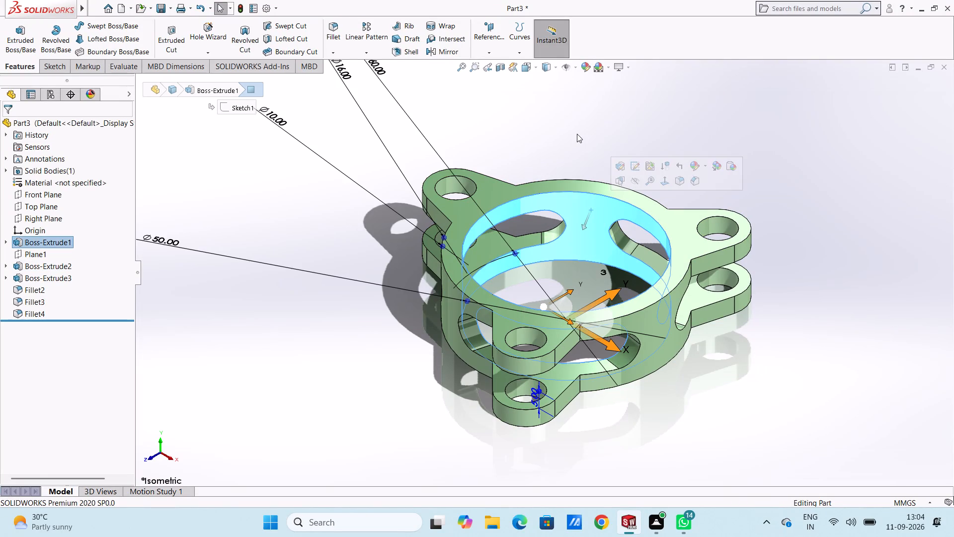
pyautogui.click(676, 228)
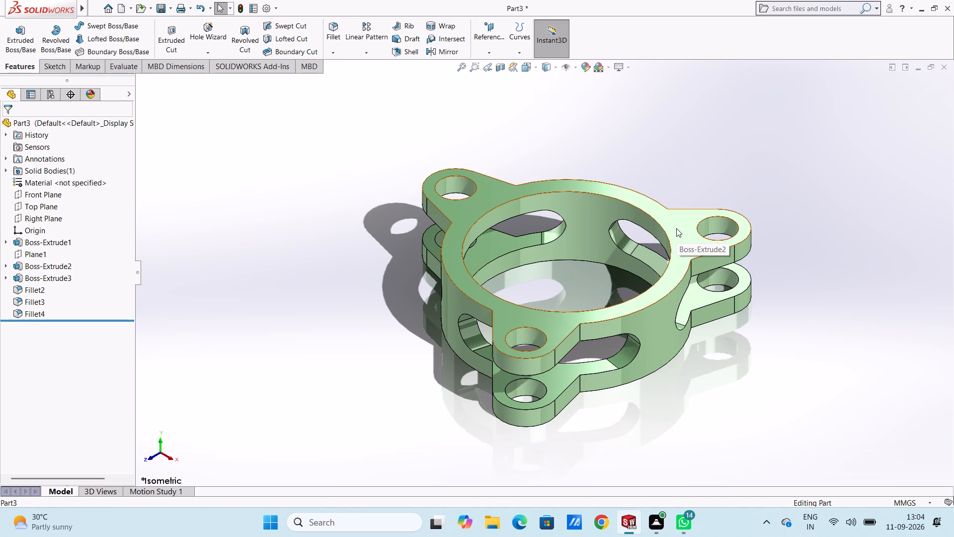
pyautogui.click(672, 132)
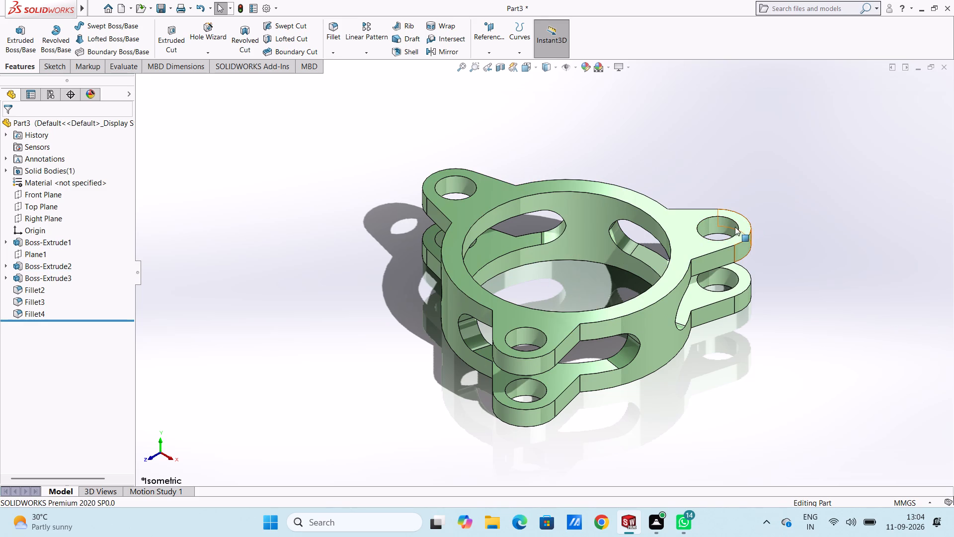
pyautogui.click(719, 256)
pyautogui.click(766, 158)
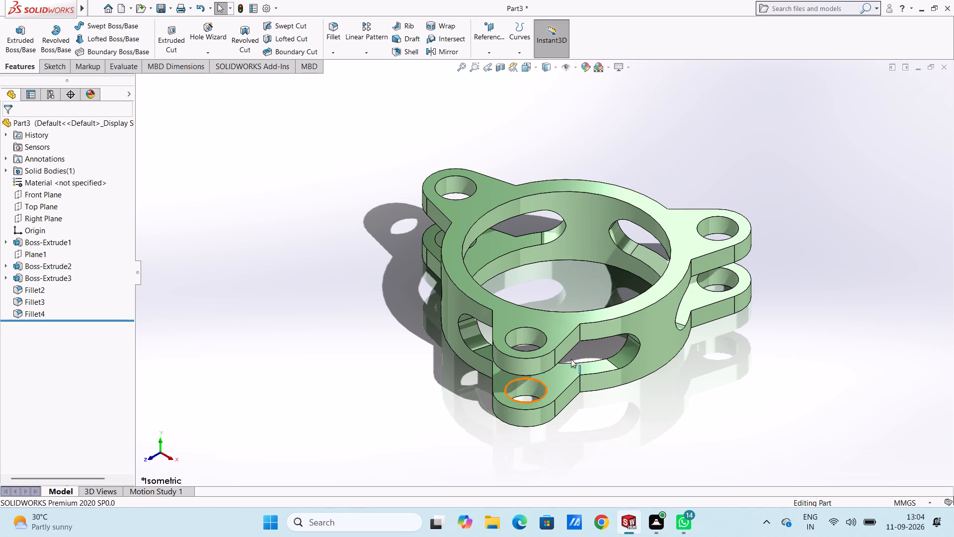
pyautogui.click(651, 360)
pyautogui.click(713, 153)
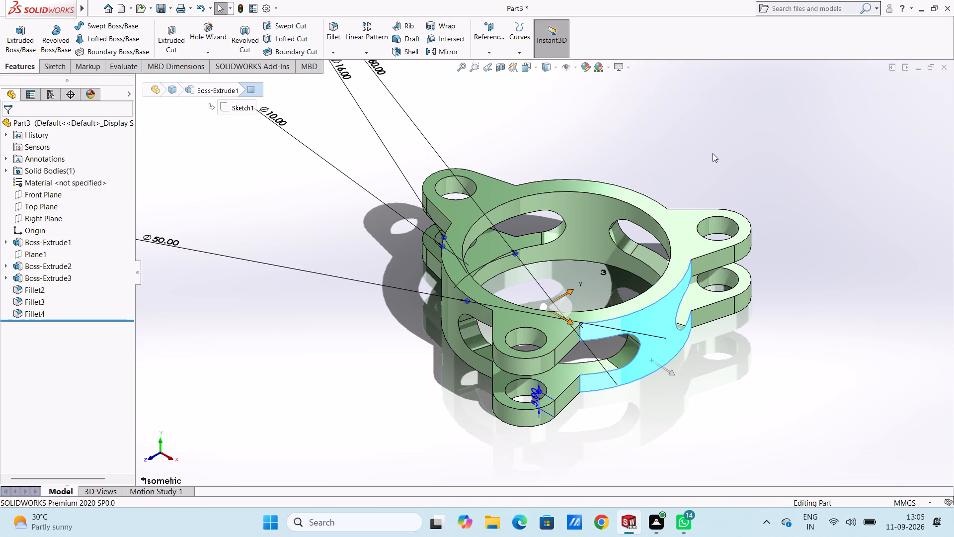
pyautogui.click(590, 185)
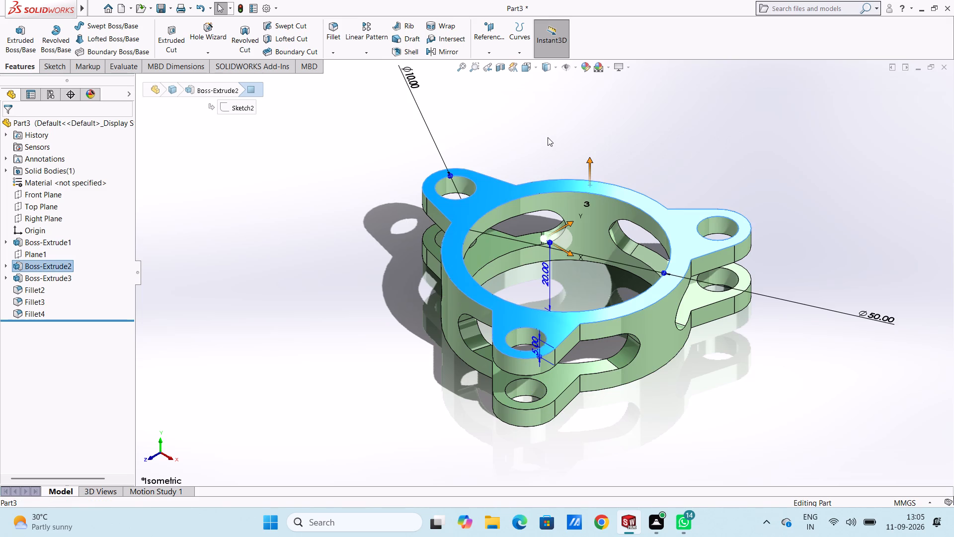
pyautogui.click(548, 137)
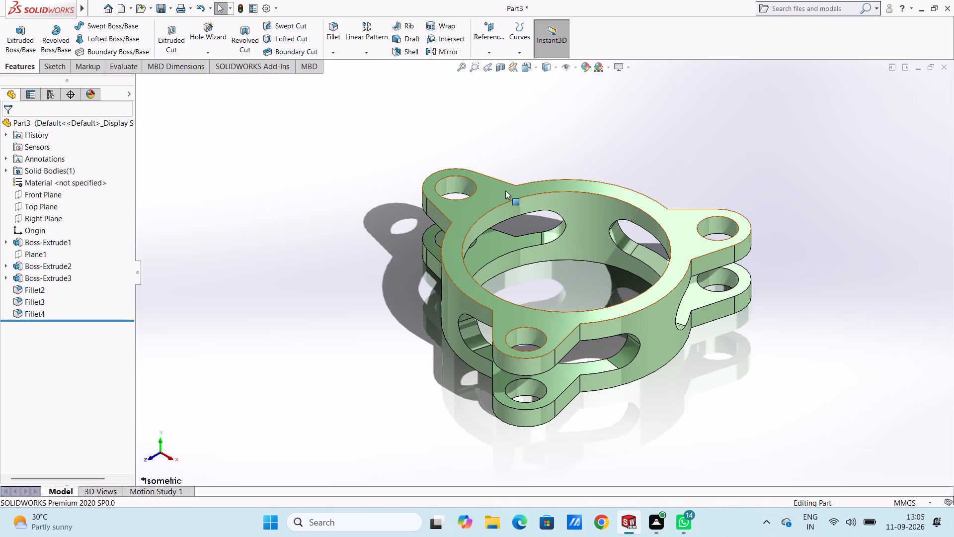
pyautogui.click(504, 192)
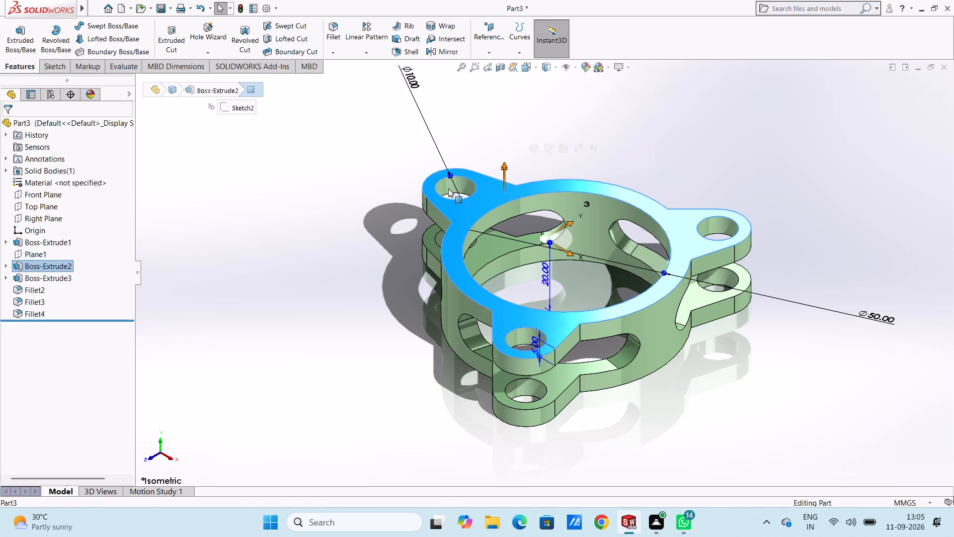
pyautogui.click(374, 171)
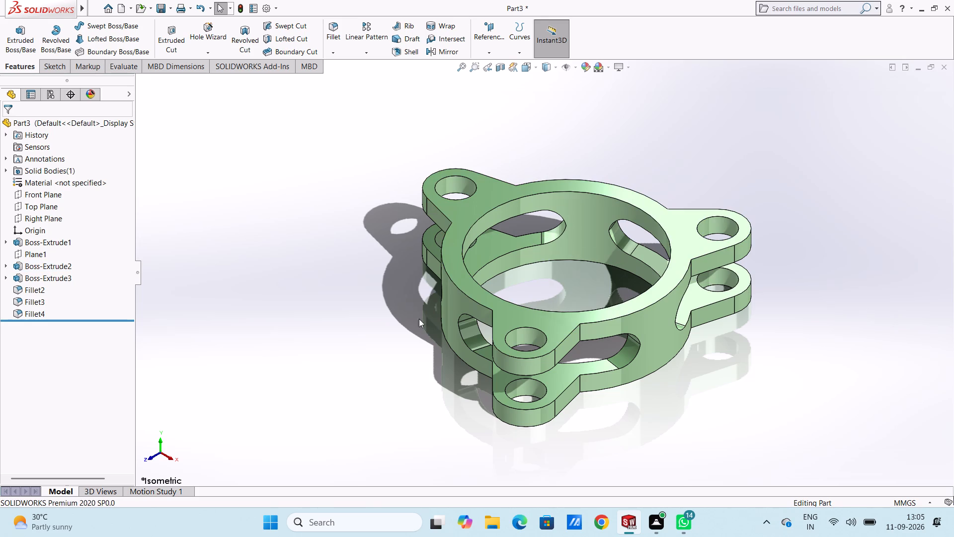